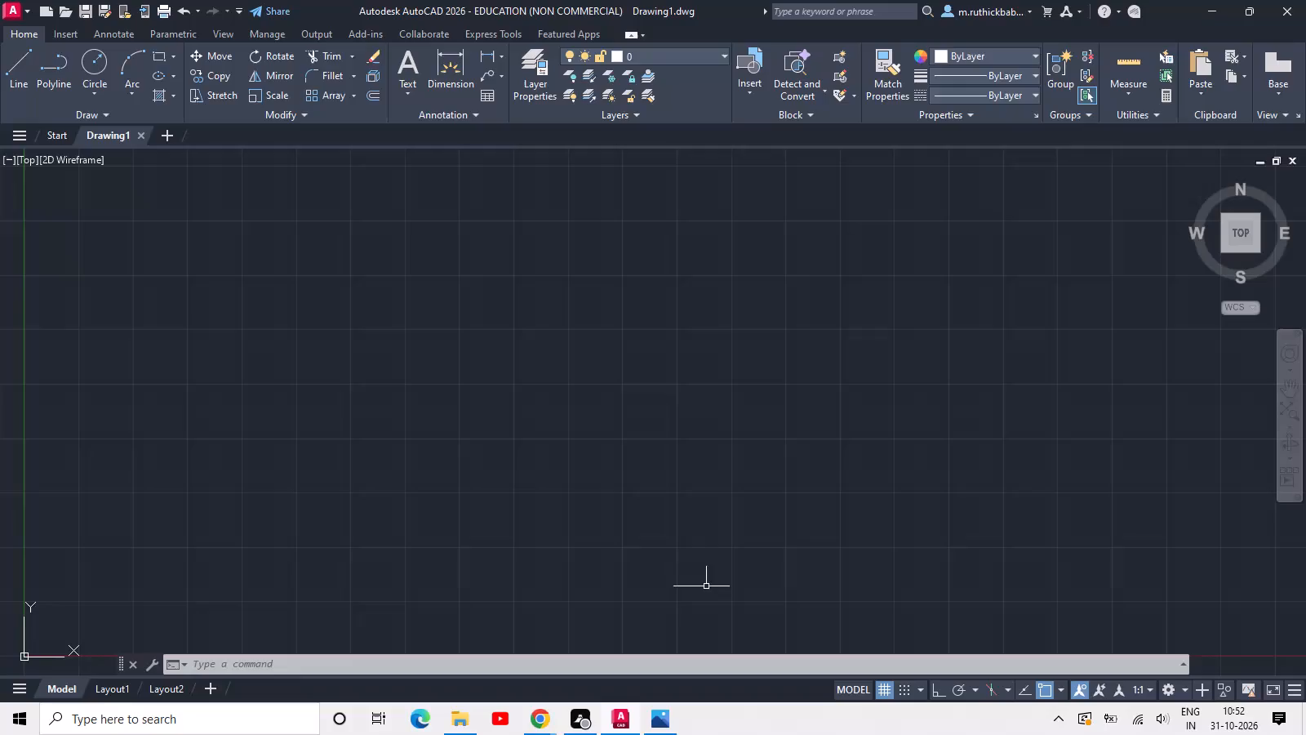
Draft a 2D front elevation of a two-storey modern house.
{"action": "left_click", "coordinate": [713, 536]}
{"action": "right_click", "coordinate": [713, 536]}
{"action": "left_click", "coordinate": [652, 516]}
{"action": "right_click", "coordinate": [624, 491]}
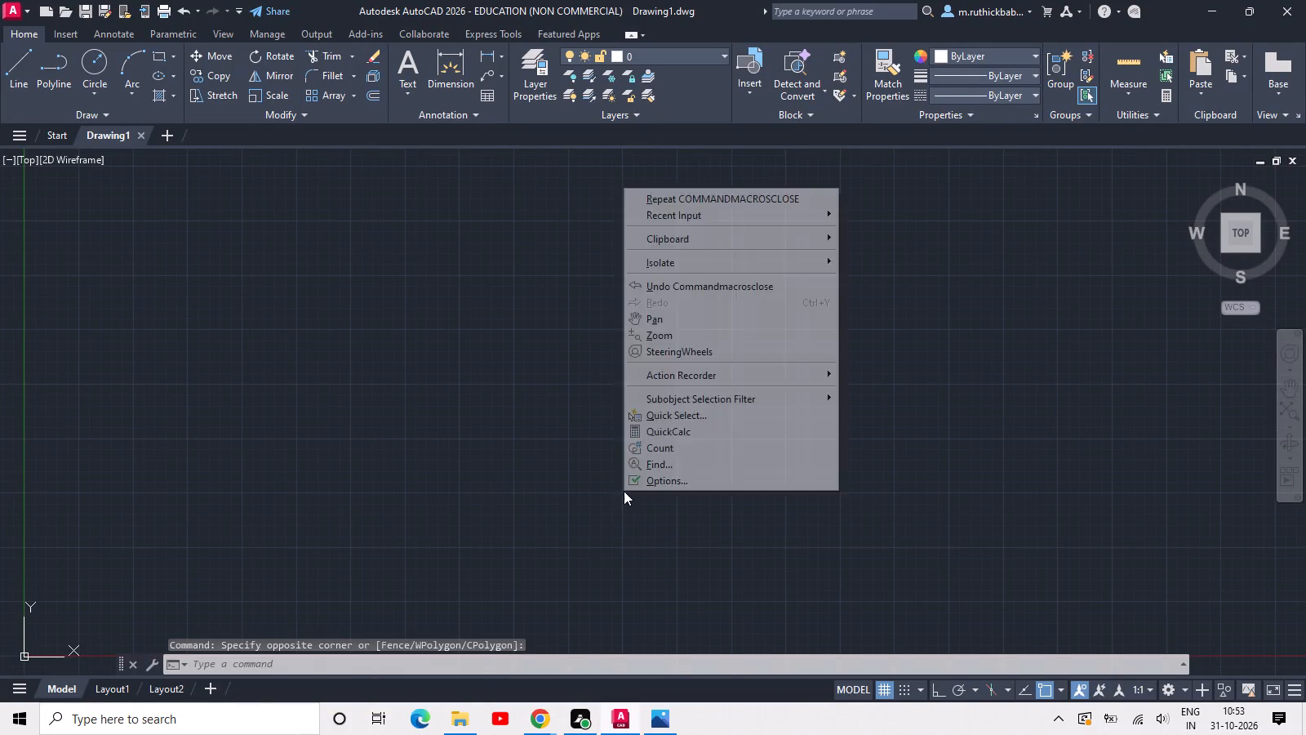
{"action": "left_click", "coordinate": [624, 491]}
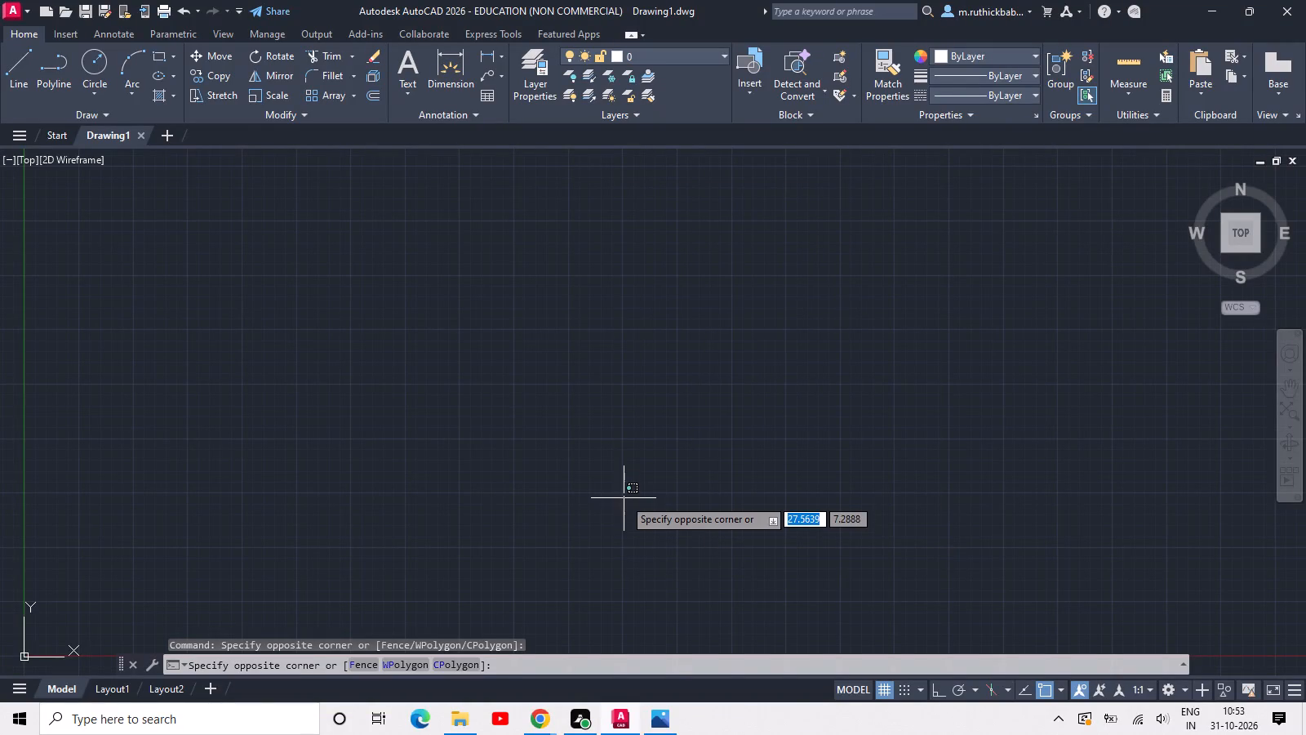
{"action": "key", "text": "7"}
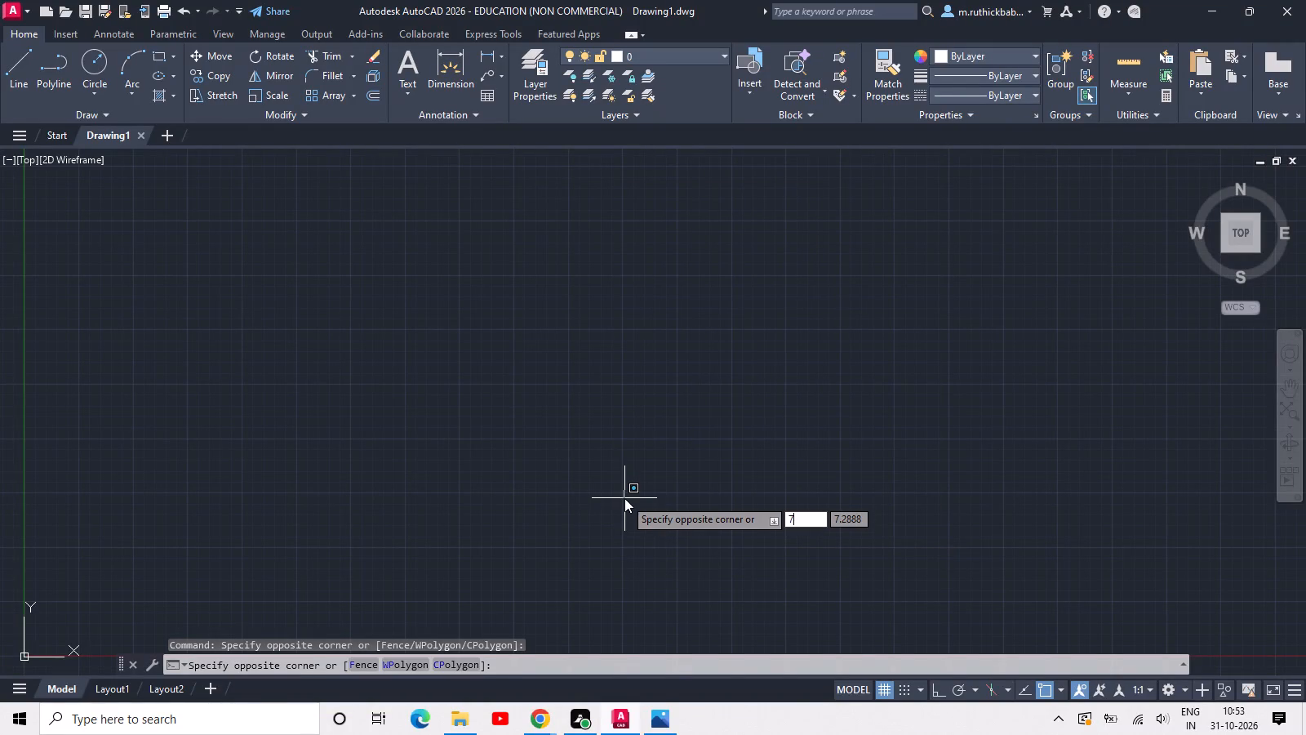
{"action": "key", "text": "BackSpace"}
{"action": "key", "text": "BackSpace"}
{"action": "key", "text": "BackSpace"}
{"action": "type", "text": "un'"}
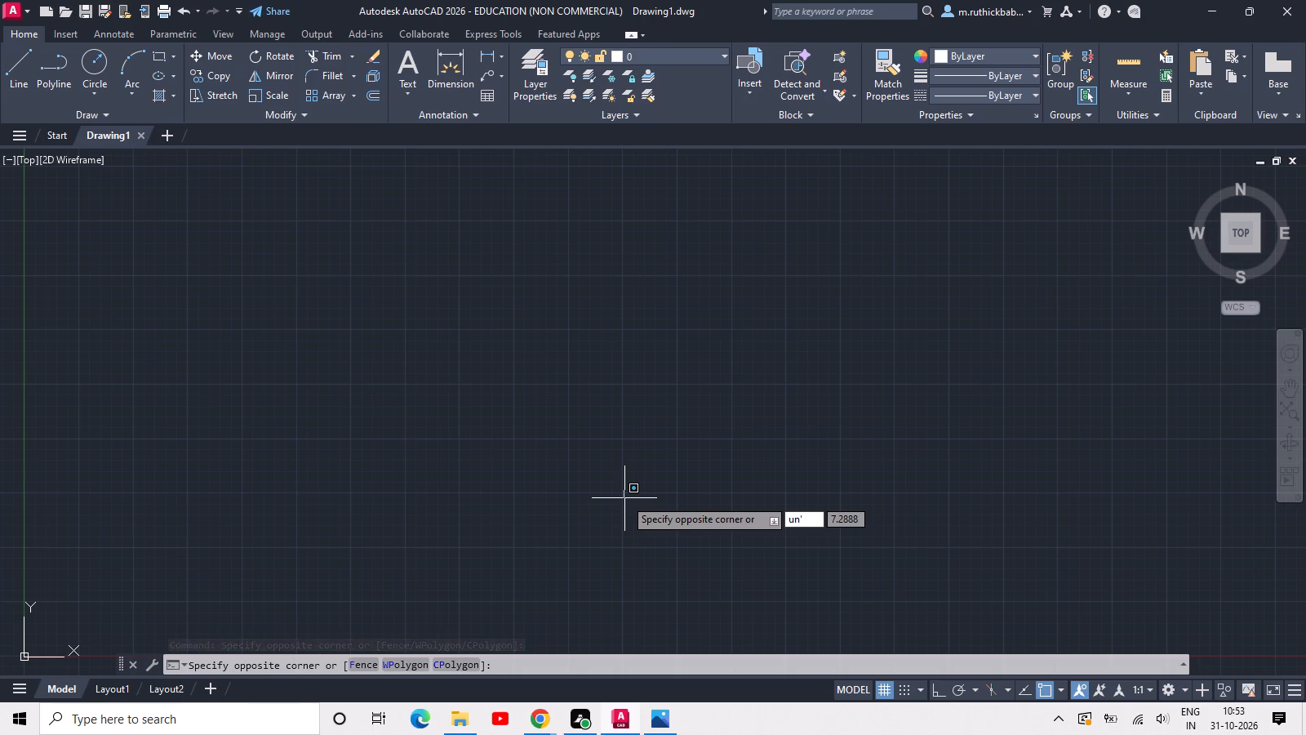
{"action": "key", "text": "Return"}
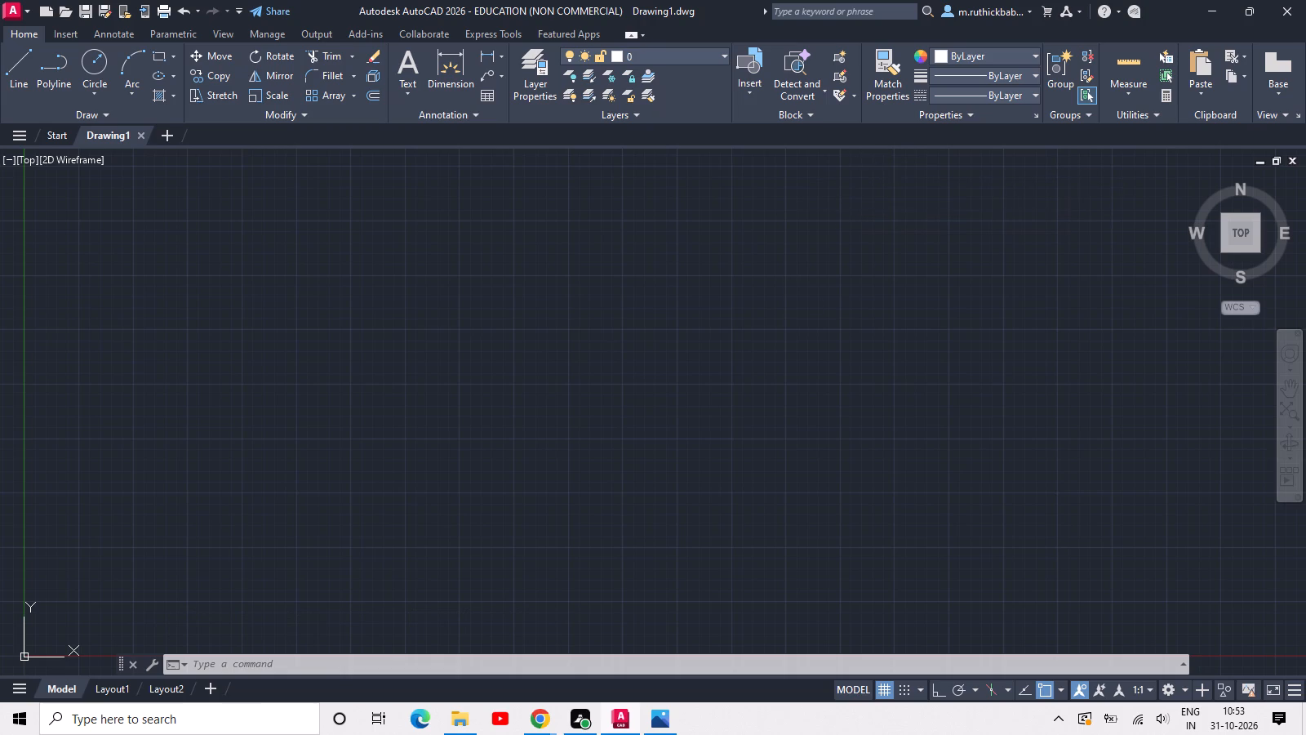
Set the drawing units to Engineering length type with 0'-0" precision.
{"action": "type", "text": "un"}
{"action": "key", "text": "space"}
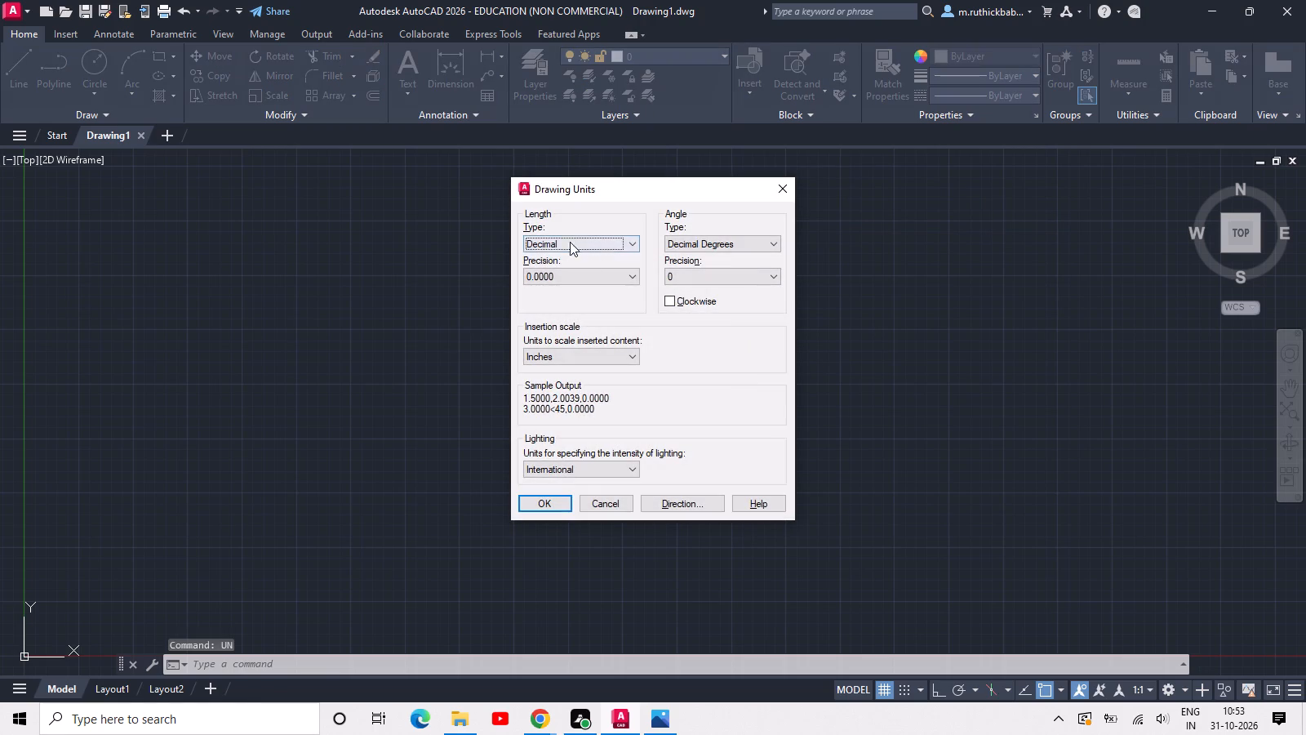
{"action": "left_click", "coordinate": [570, 242]}
{"action": "left_click", "coordinate": [566, 280]}
{"action": "left_click", "coordinate": [570, 269]}
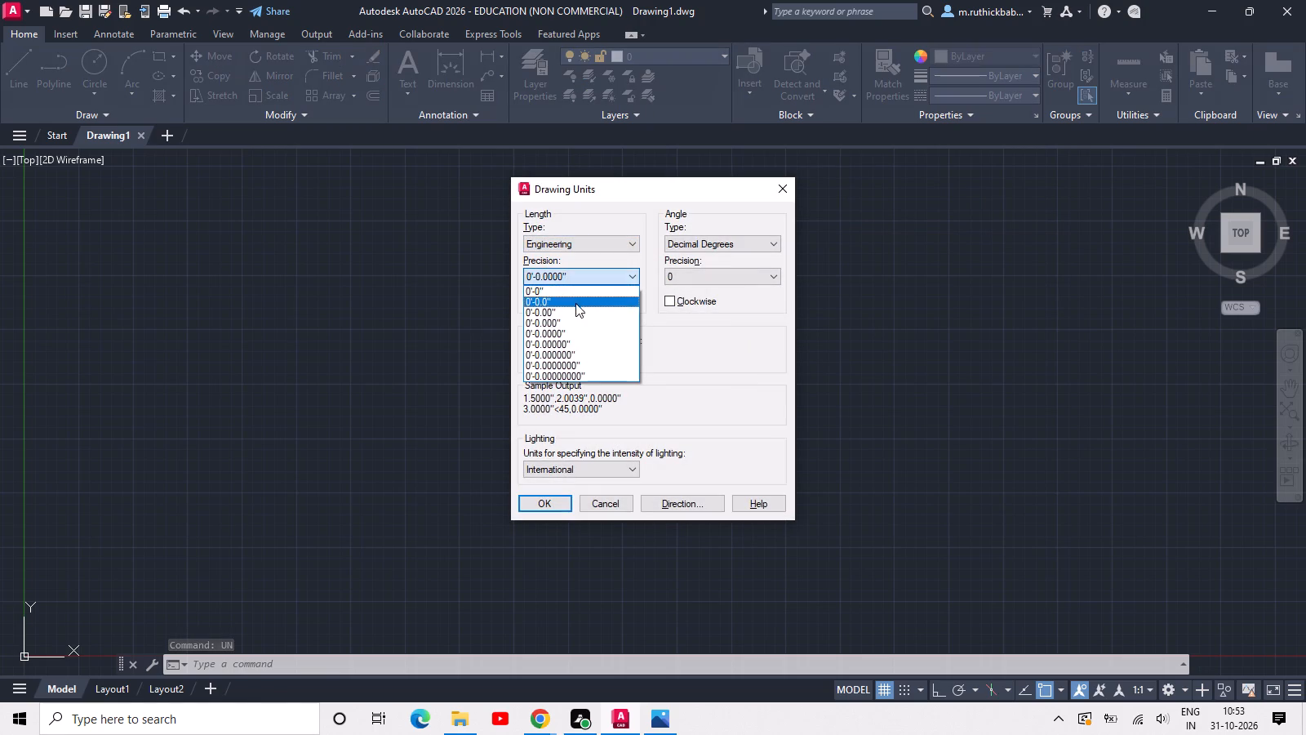
{"action": "left_click", "coordinate": [566, 291]}
{"action": "left_click", "coordinate": [535, 504]}
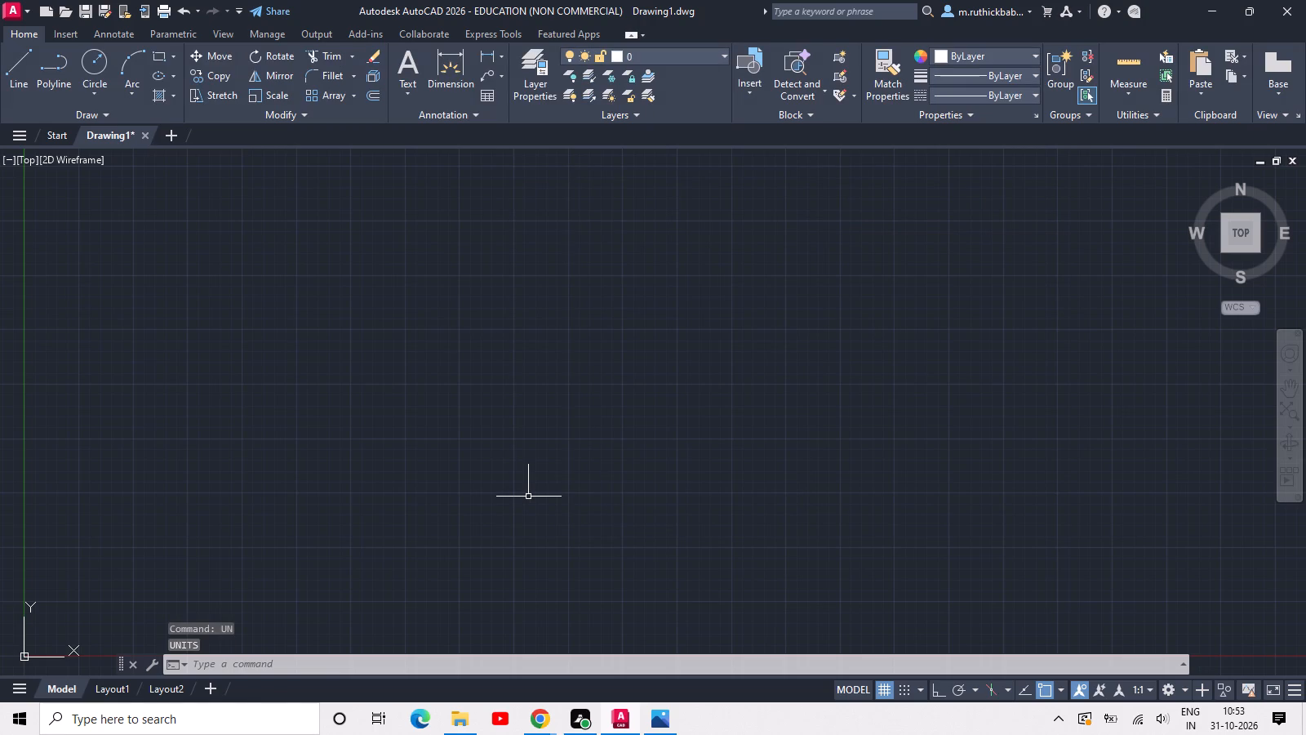
Draw a 24' by 10' rectangle a little above and right of the origin.
{"action": "type", "text": "rec"}
{"action": "key", "text": "space"}
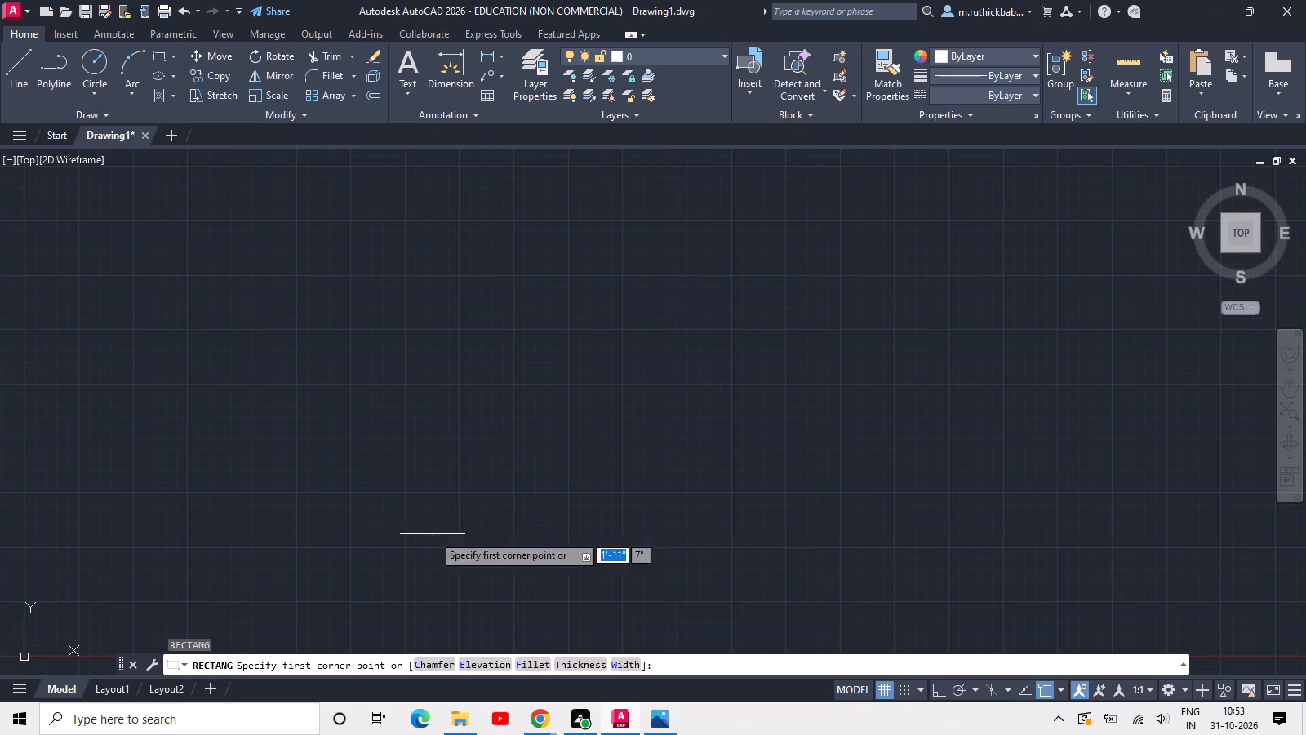
{"action": "left_click", "coordinate": [355, 578]}
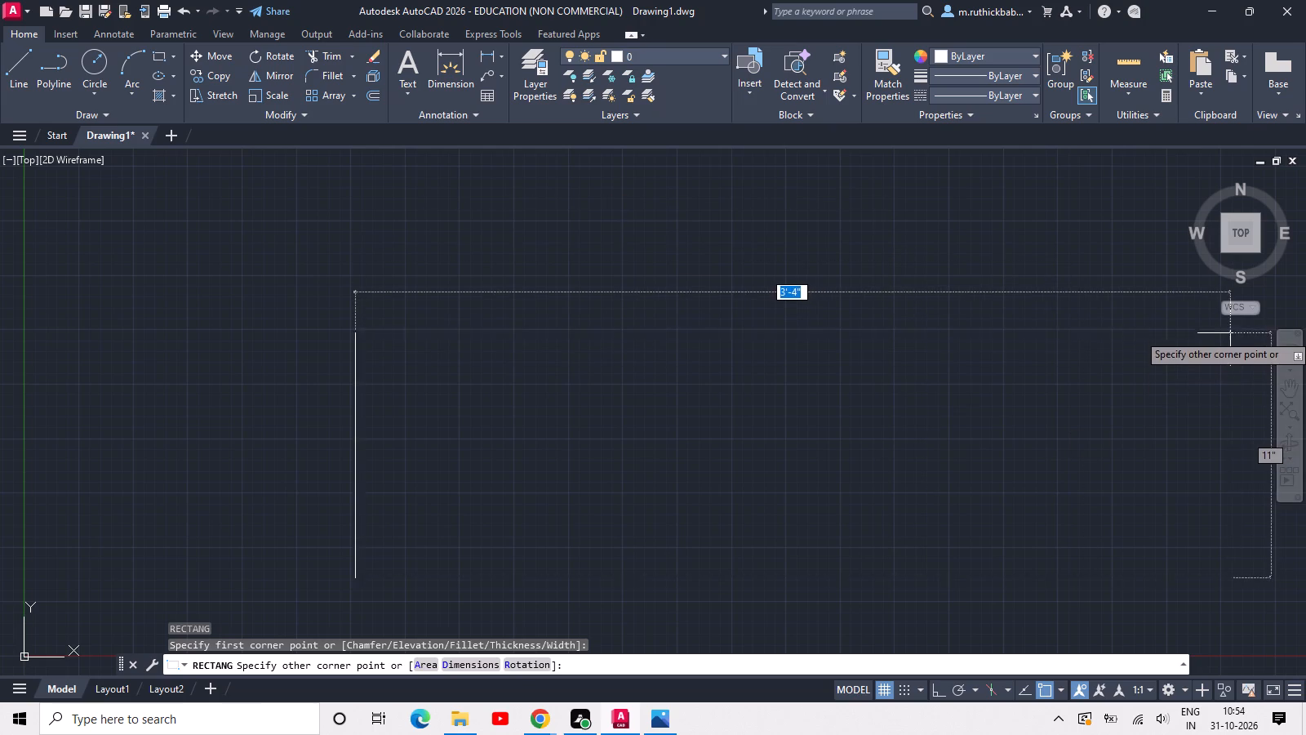
{"action": "middle_click_drag", "start_coordinate": [1191, 335], "coordinate": [921, 341]}
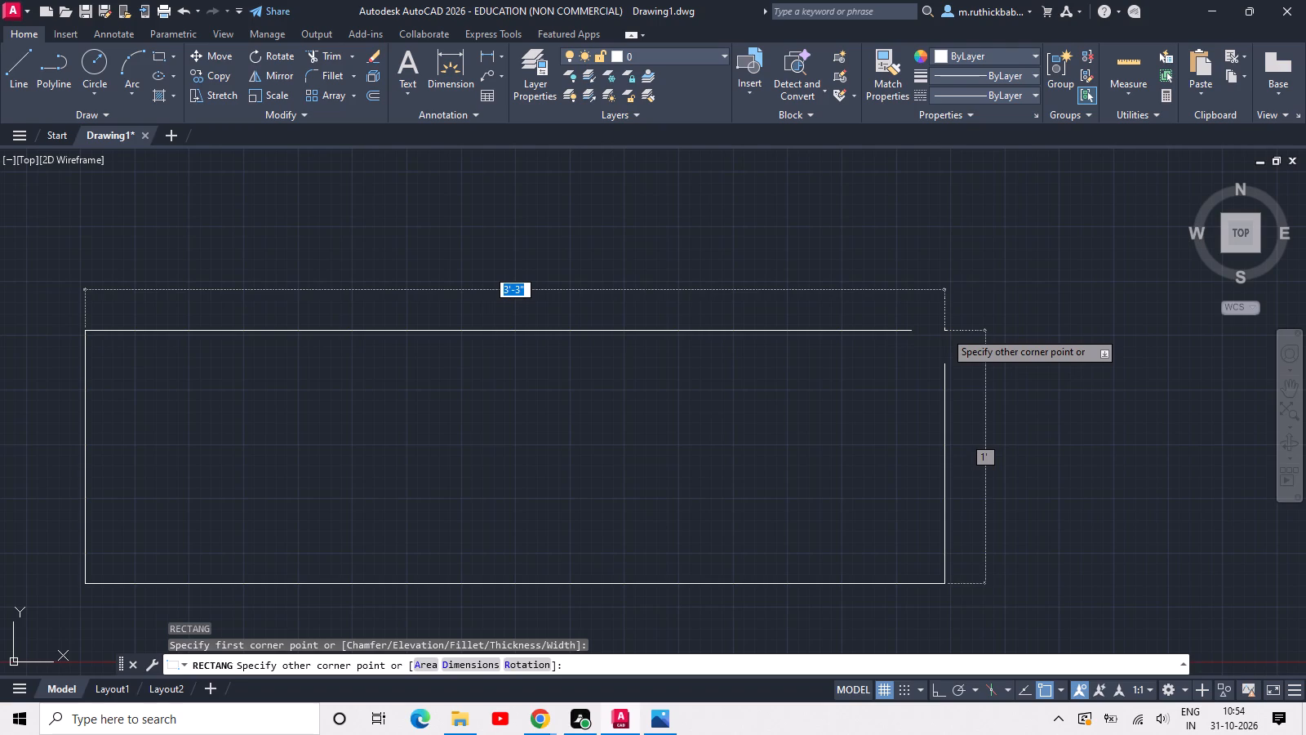
{"action": "type", "text": "24"}
{"action": "key", "text": "apostrophe"}
{"action": "key", "text": "Tab"}
{"action": "type", "text": "10'"}
{"action": "key", "text": "Return"}
{"action": "scroll", "coordinate": [944, 331], "scroll_direction": "down", "scroll_amount": 4}
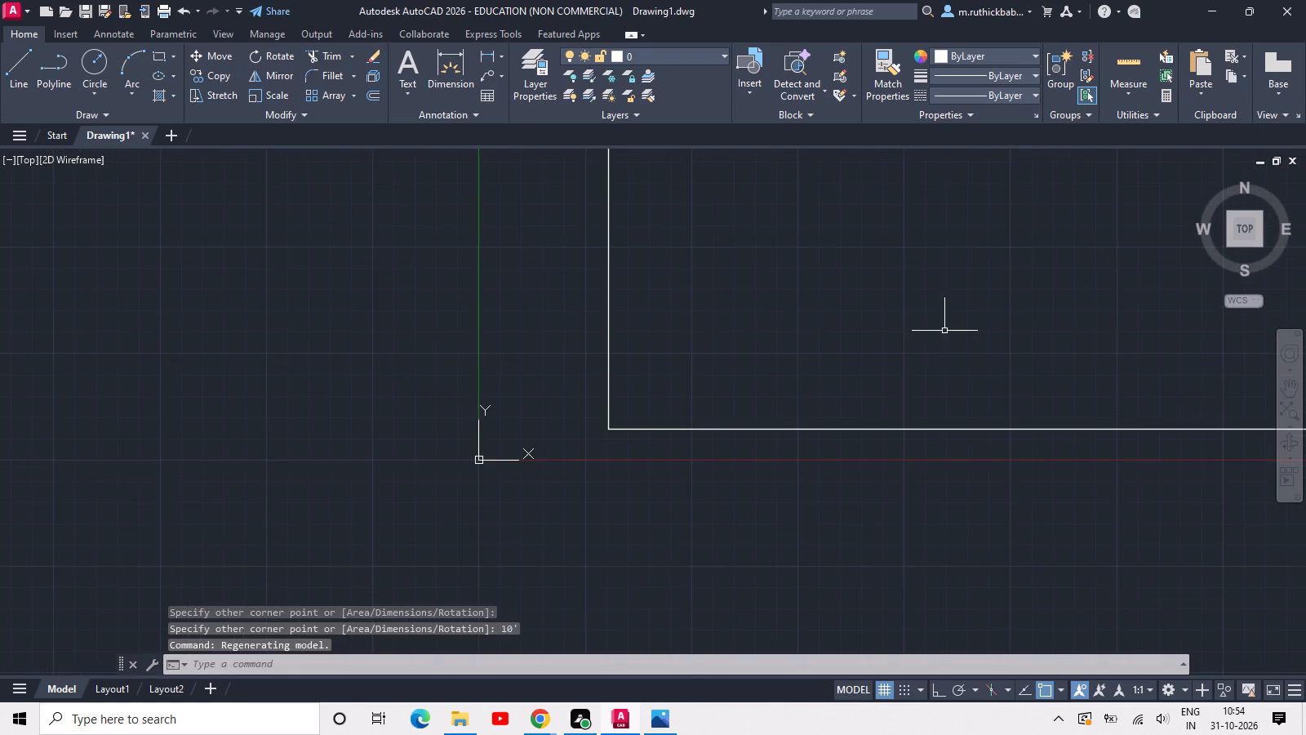
Move the UCS origin about 2'-2" down and slightly left, away from the rectangle's lower-left corner.
{"action": "middle_click_drag", "start_coordinate": [944, 331], "coordinate": [537, 565]}
{"action": "scroll", "coordinate": [590, 475], "scroll_direction": "down", "scroll_amount": 3}
{"action": "scroll", "coordinate": [537, 525], "scroll_direction": "up", "scroll_amount": 3}
{"action": "left_click_drag", "start_coordinate": [536, 496], "coordinate": [510, 461]}
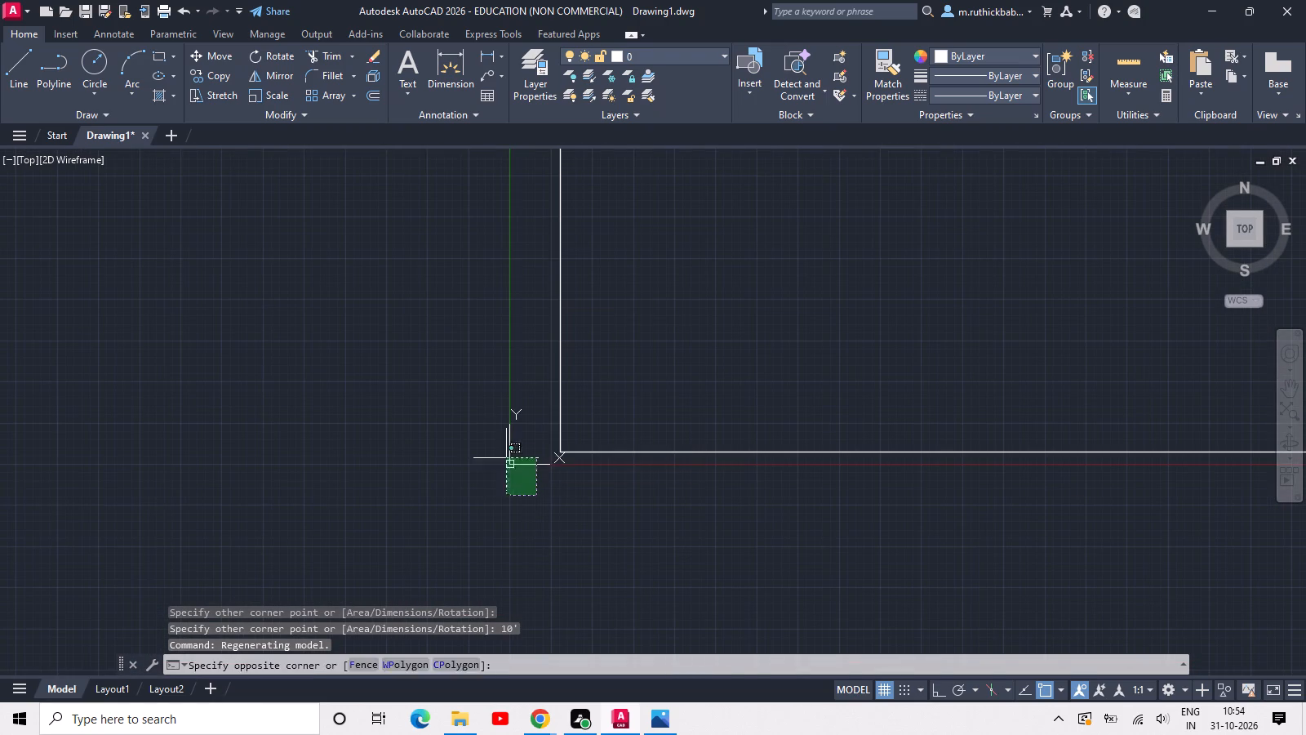
{"action": "left_click", "coordinate": [478, 431]}
{"action": "left_click", "coordinate": [513, 464]}
{"action": "left_click", "coordinate": [510, 464]}
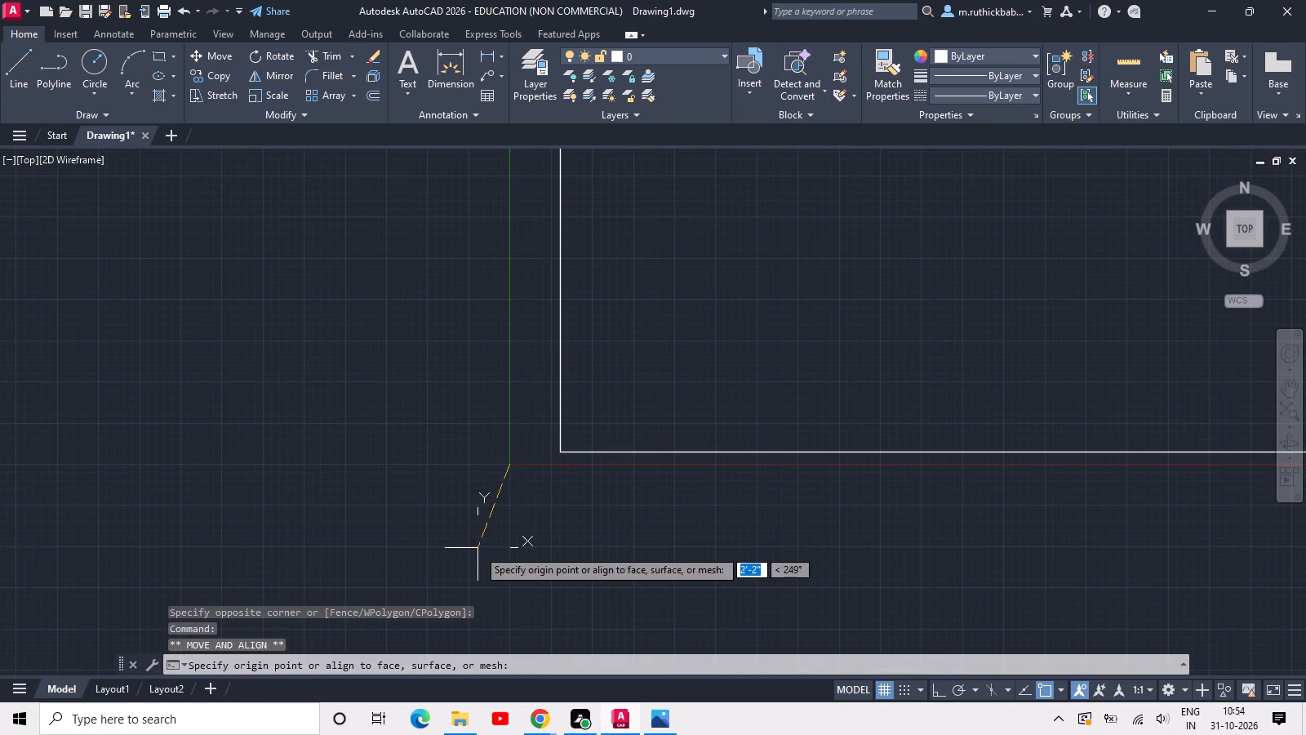
{"action": "left_click", "coordinate": [478, 549]}
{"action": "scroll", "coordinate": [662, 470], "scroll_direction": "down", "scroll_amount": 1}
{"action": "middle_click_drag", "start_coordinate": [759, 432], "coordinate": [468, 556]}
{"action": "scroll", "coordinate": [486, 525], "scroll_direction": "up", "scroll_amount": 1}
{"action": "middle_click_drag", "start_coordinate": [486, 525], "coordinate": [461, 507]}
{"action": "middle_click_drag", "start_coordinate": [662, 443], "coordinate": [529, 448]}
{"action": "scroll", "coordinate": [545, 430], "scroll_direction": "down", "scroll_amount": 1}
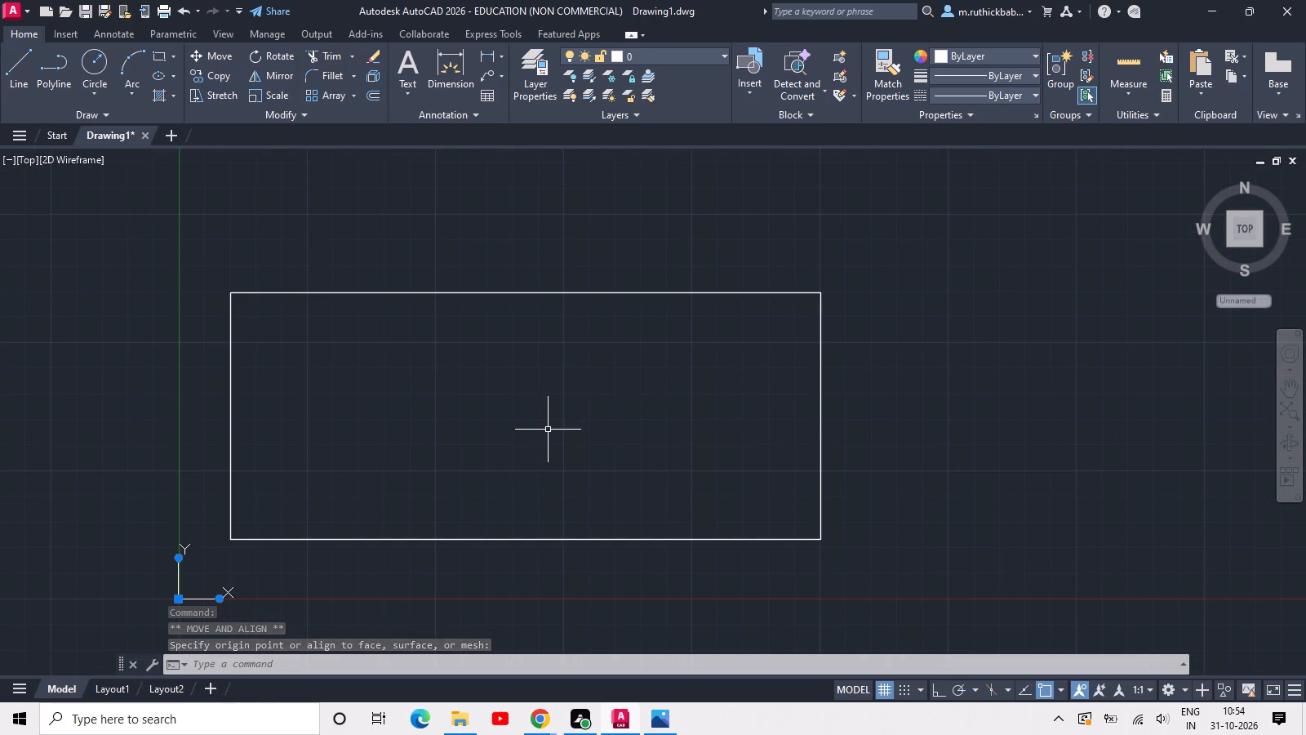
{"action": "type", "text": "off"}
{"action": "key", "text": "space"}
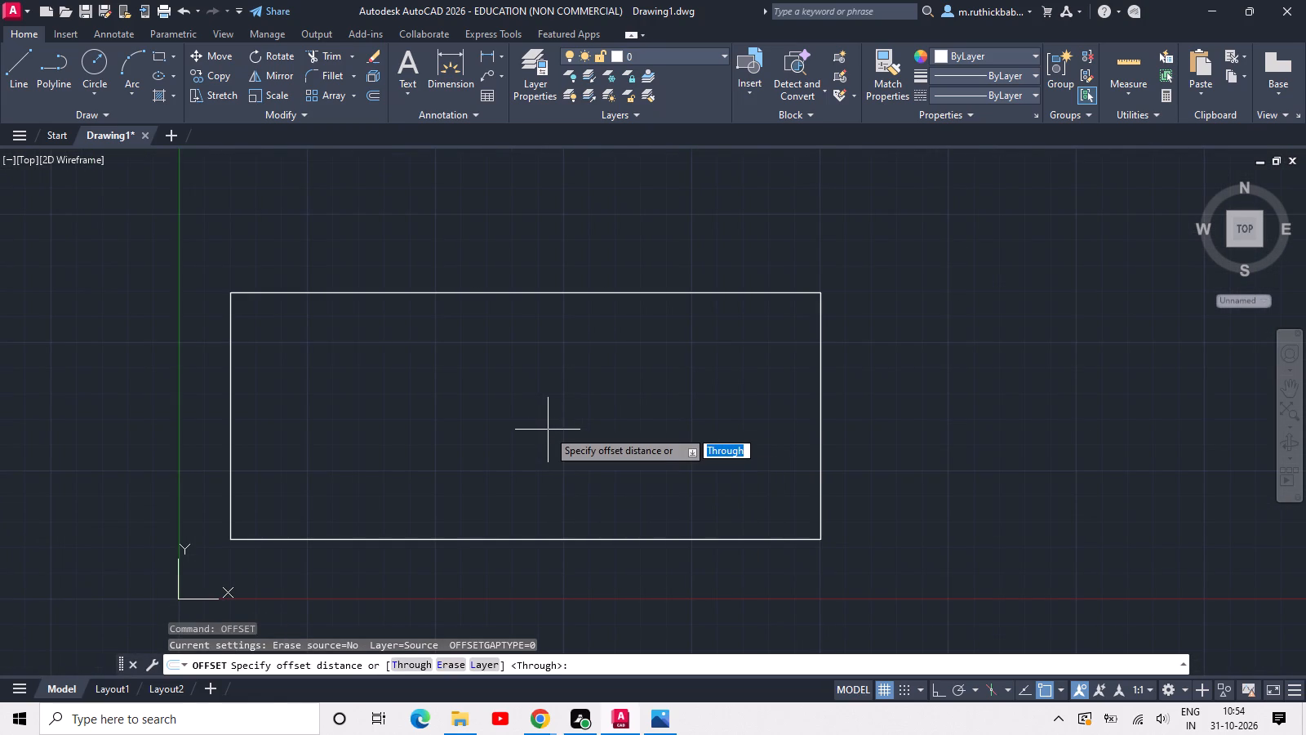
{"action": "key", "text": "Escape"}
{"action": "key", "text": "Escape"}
Explode the 24' by 10' rectangle into separate lines.
{"action": "left_click", "coordinate": [665, 333]}
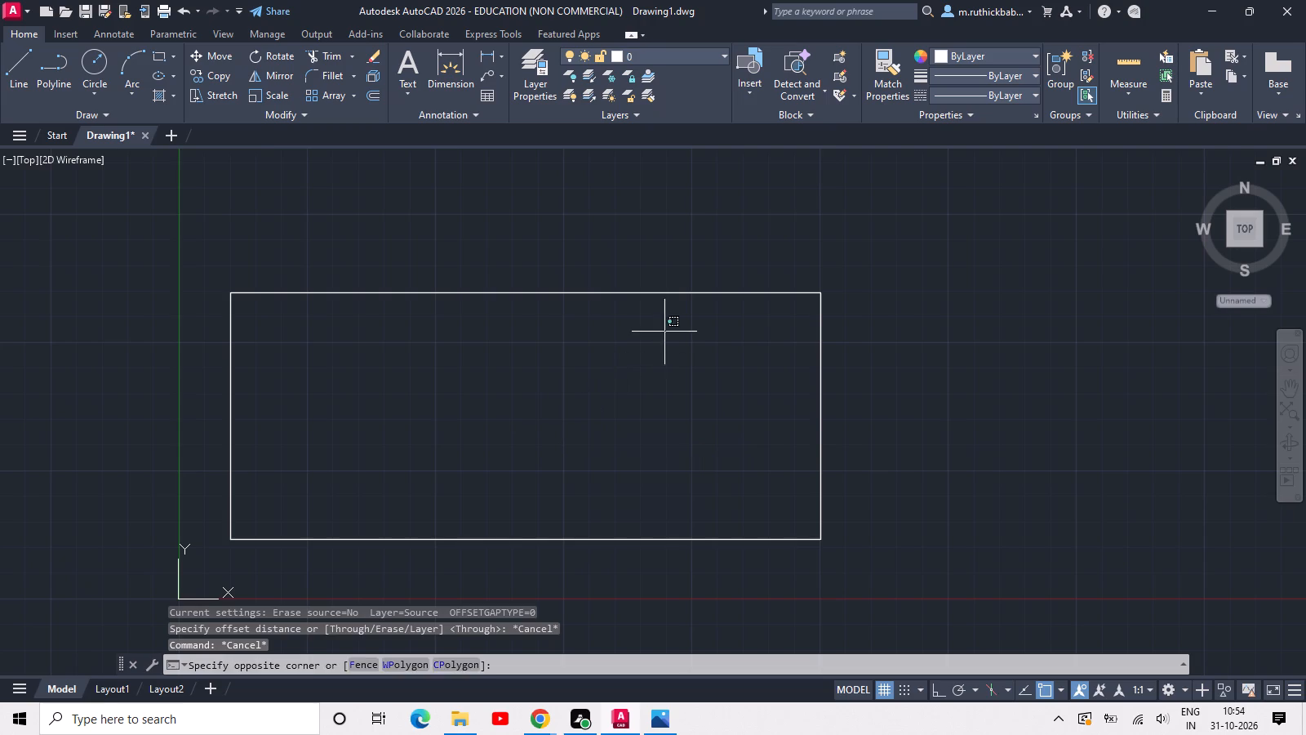
{"action": "left_click", "coordinate": [584, 274]}
{"action": "type", "text": "x off"}
Offset the rectangle's right edge 7' inward, and offset the resulting line another 7' to the left.
{"action": "key", "text": "space"}
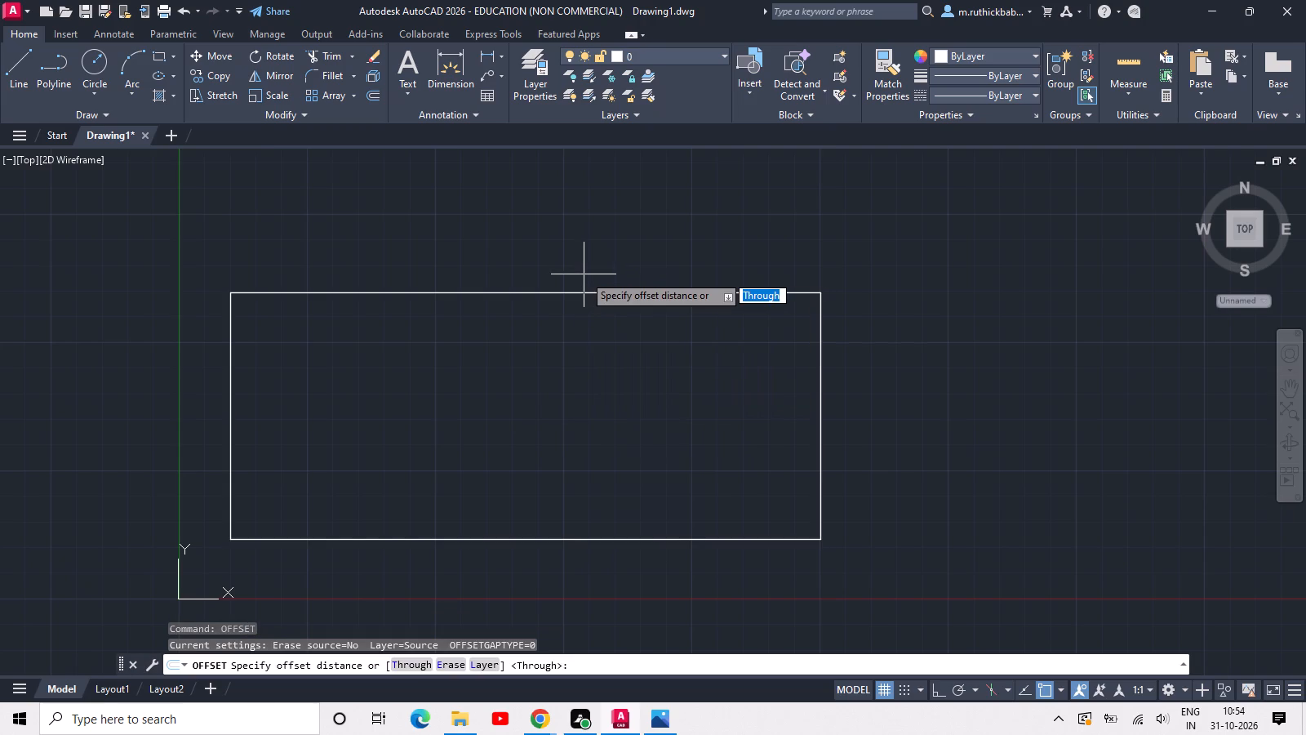
{"action": "type", "text": "7'"}
{"action": "key", "text": "Return"}
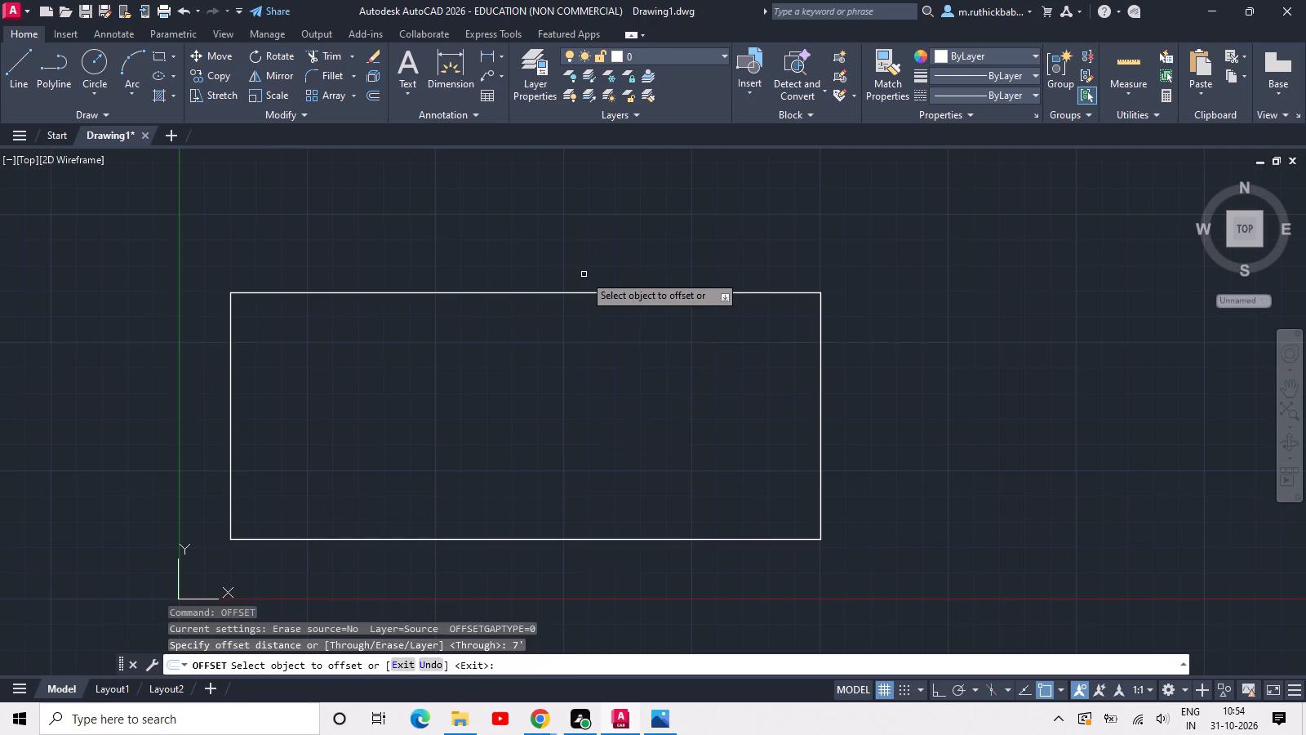
{"action": "left_click", "coordinate": [821, 385]}
{"action": "left_click", "coordinate": [713, 413]}
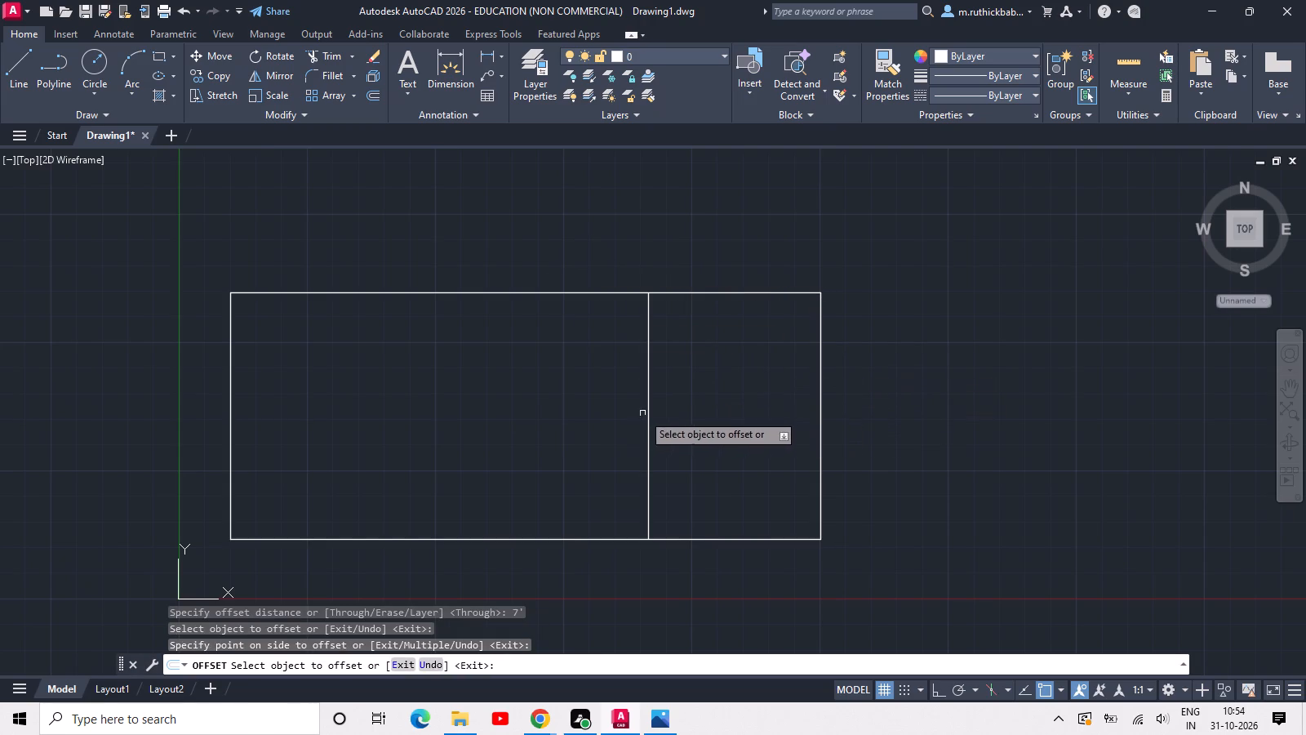
{"action": "left_click", "coordinate": [649, 410]}
{"action": "left_click", "coordinate": [603, 420]}
Offset the rectangle's left edge 9" inward and the leftmost interior divider line 9" to the right.
{"action": "middle_click_drag", "start_coordinate": [615, 415], "coordinate": [727, 354]}
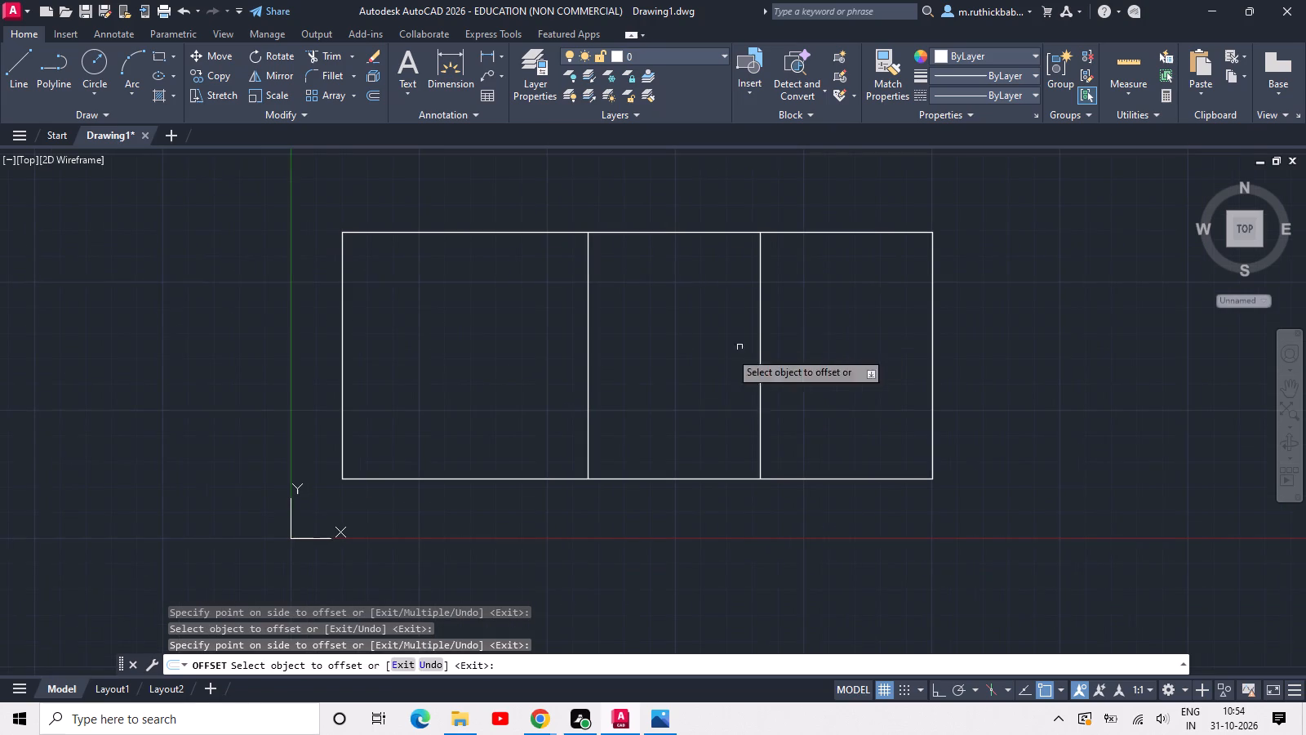
{"action": "left_click", "coordinate": [340, 354]}
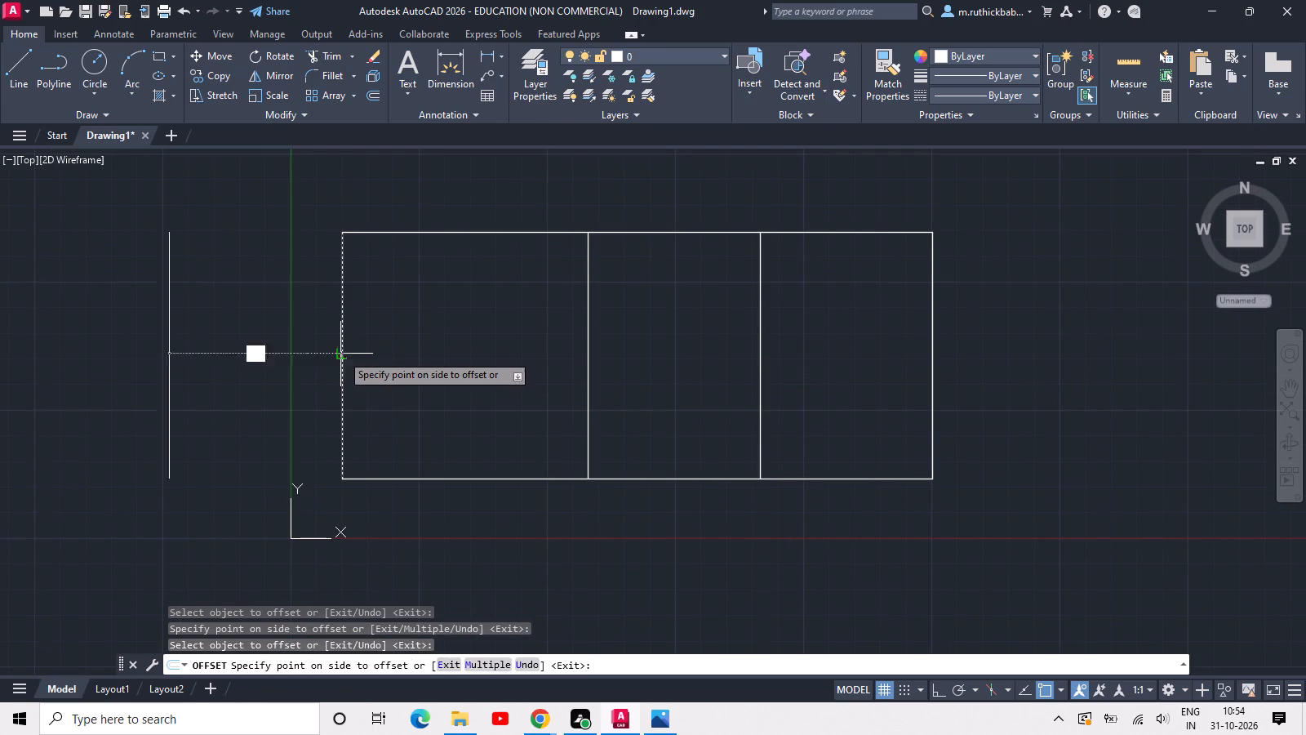
{"action": "type", "text": "9"}
{"action": "key", "text": "space"}
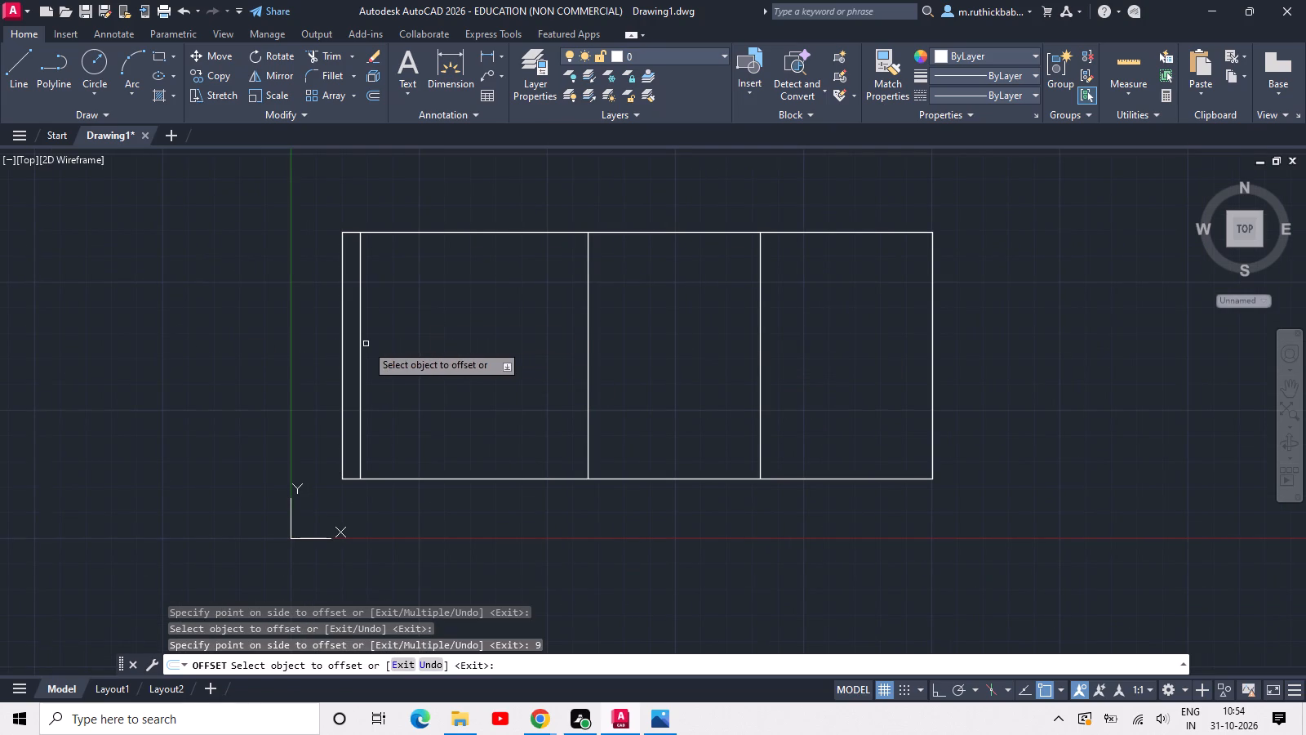
{"action": "left_click", "coordinate": [589, 323]}
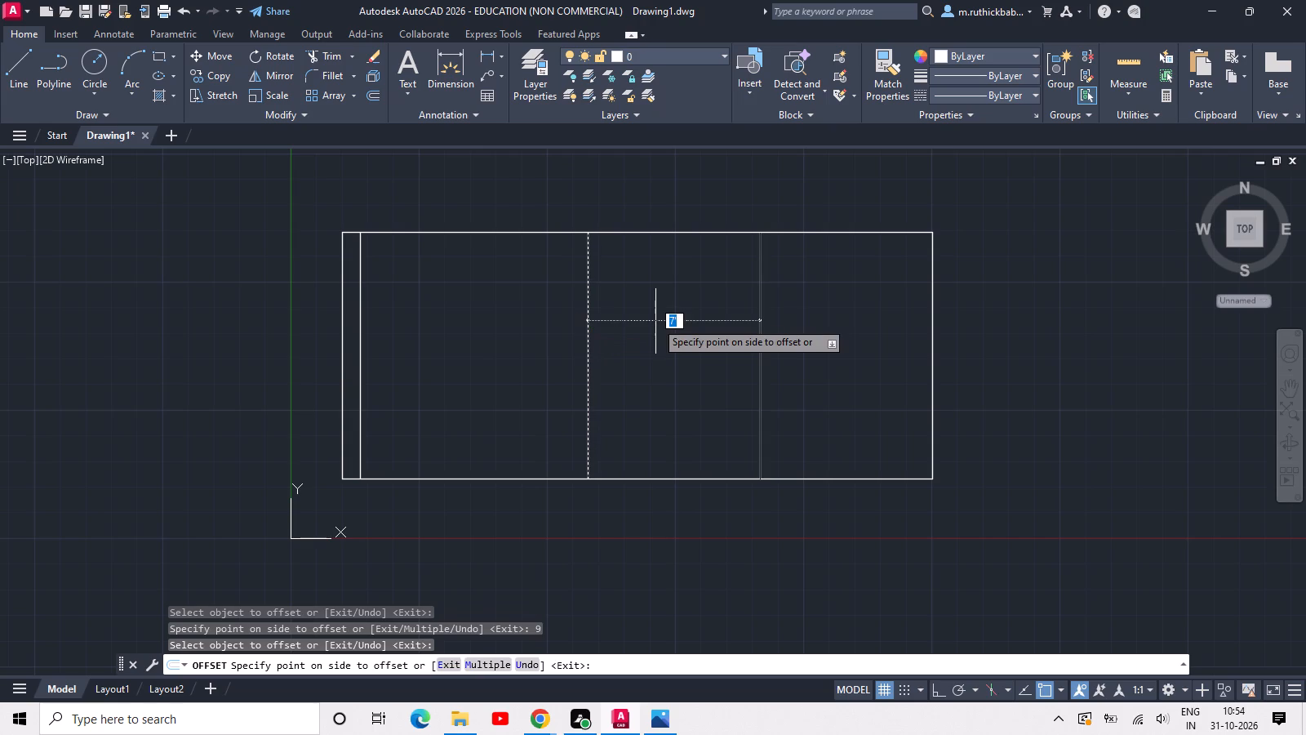
{"action": "type", "text": "9"}
{"action": "key", "text": "space"}
{"action": "key", "text": "Escape"}
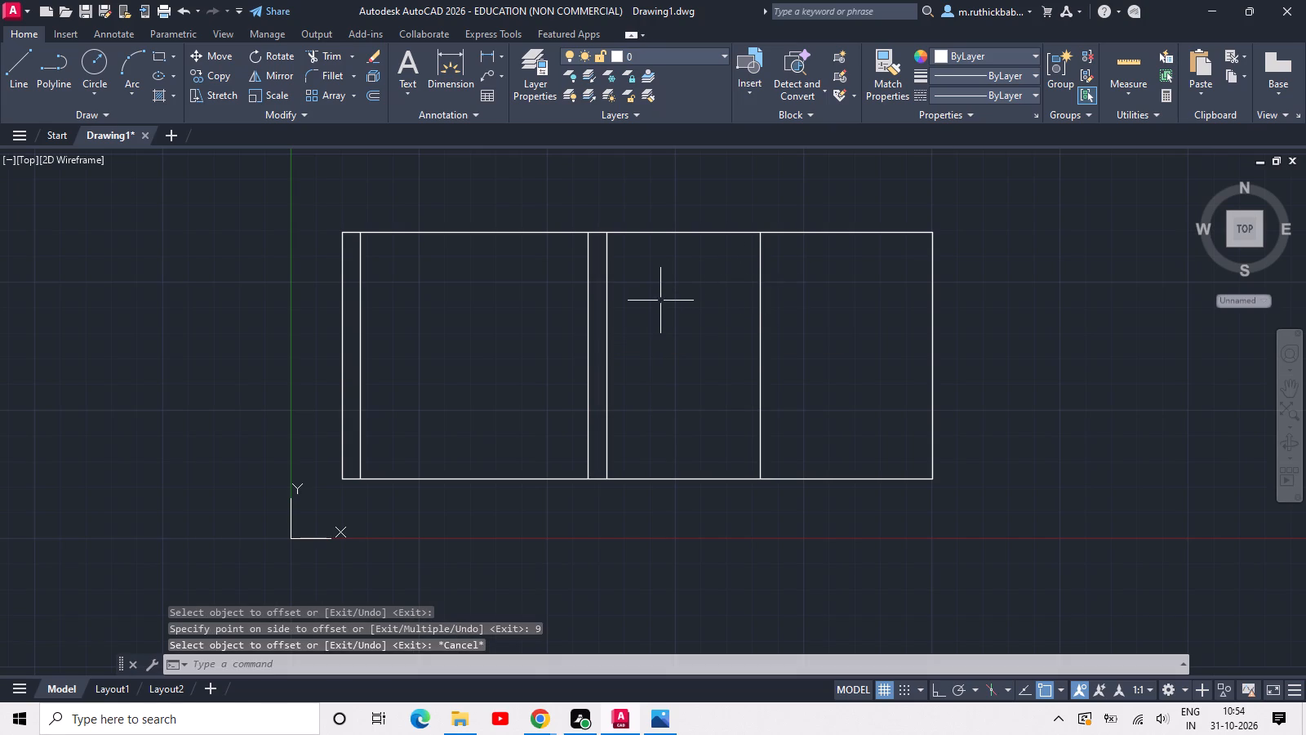
Draw a rectangle about 6'-4" high in the lower left bay, from the 9" offset line to the next divider at the base line.
{"action": "middle_click_drag", "start_coordinate": [659, 302], "coordinate": [792, 274]}
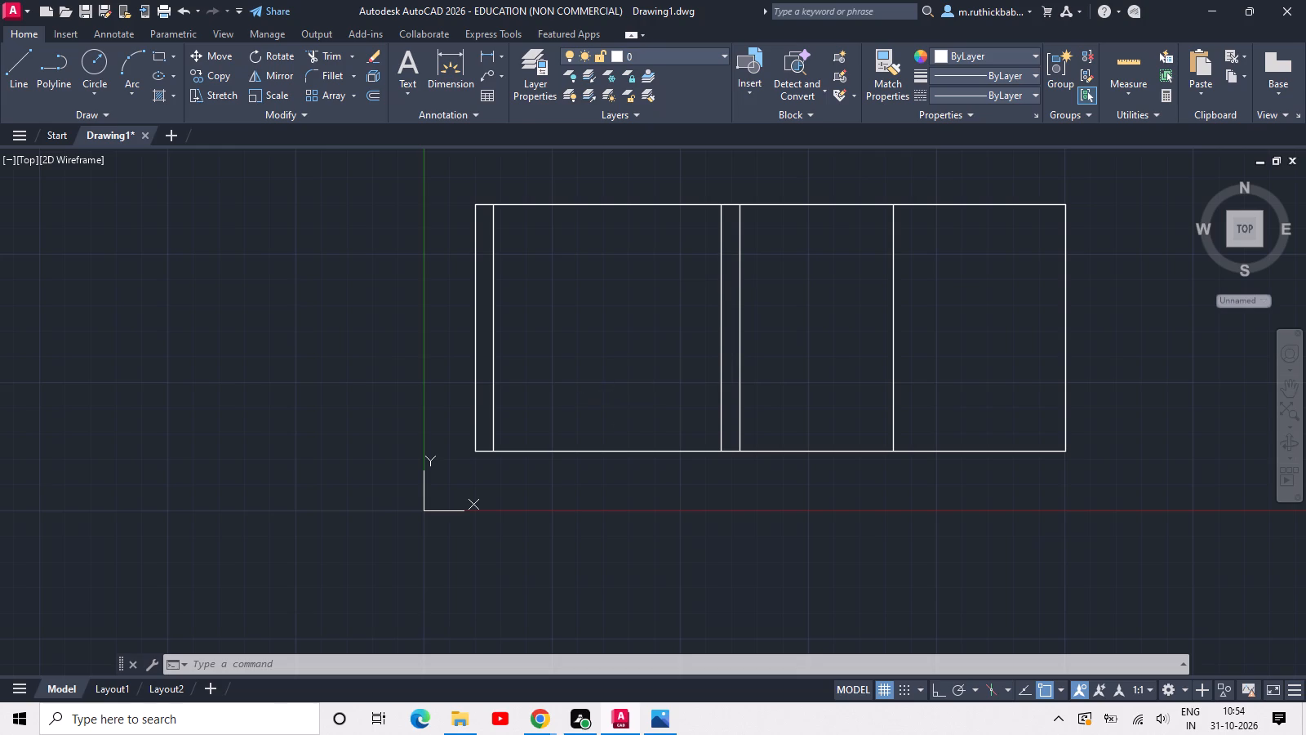
{"action": "scroll", "coordinate": [586, 403], "scroll_direction": "up", "scroll_amount": 1}
{"action": "type", "text": "rec"}
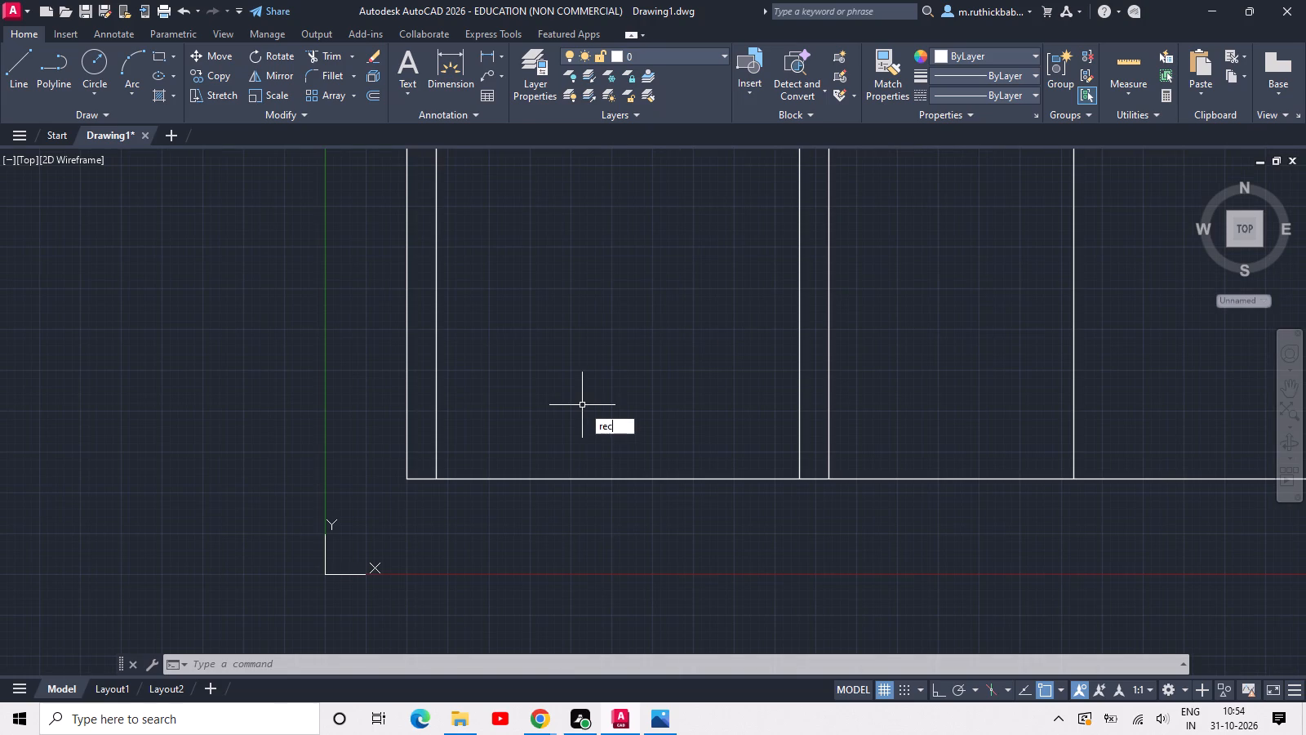
{"action": "key", "text": "space"}
{"action": "scroll", "coordinate": [582, 405], "scroll_direction": "down", "scroll_amount": 2}
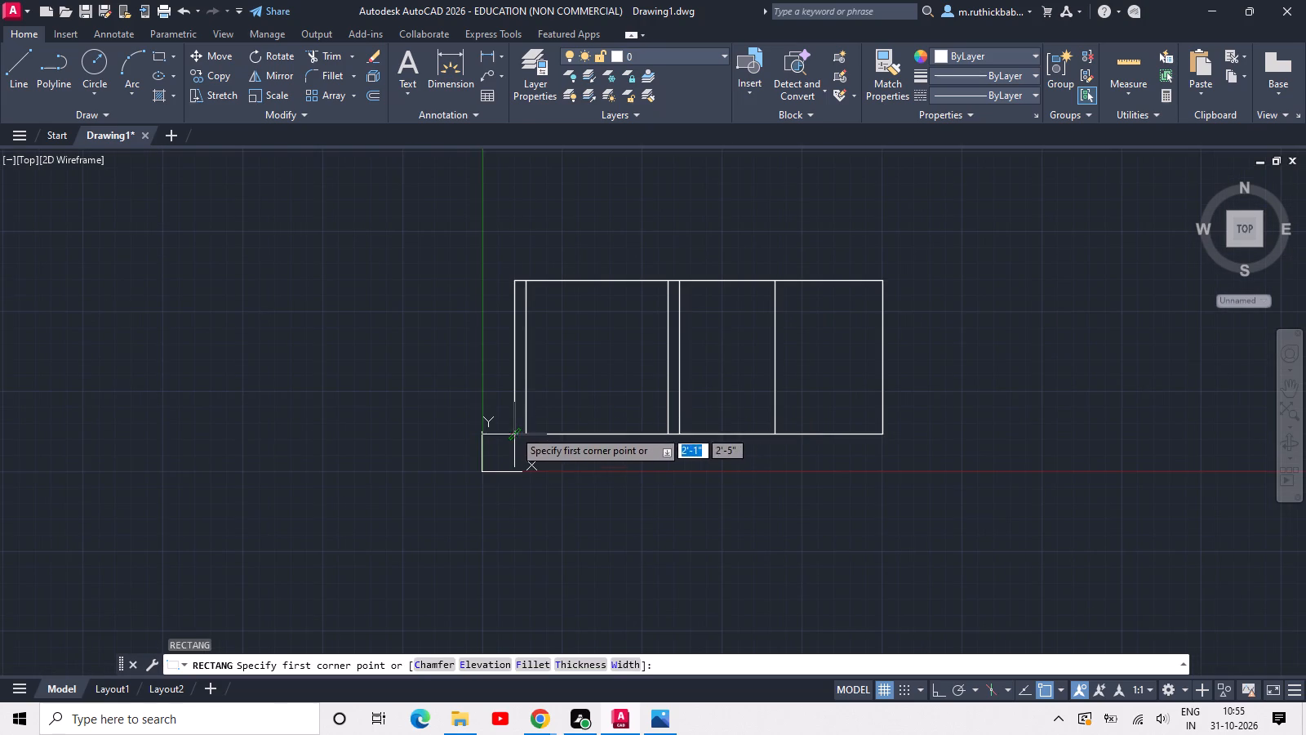
{"action": "scroll", "coordinate": [522, 424], "scroll_direction": "up", "scroll_amount": 2}
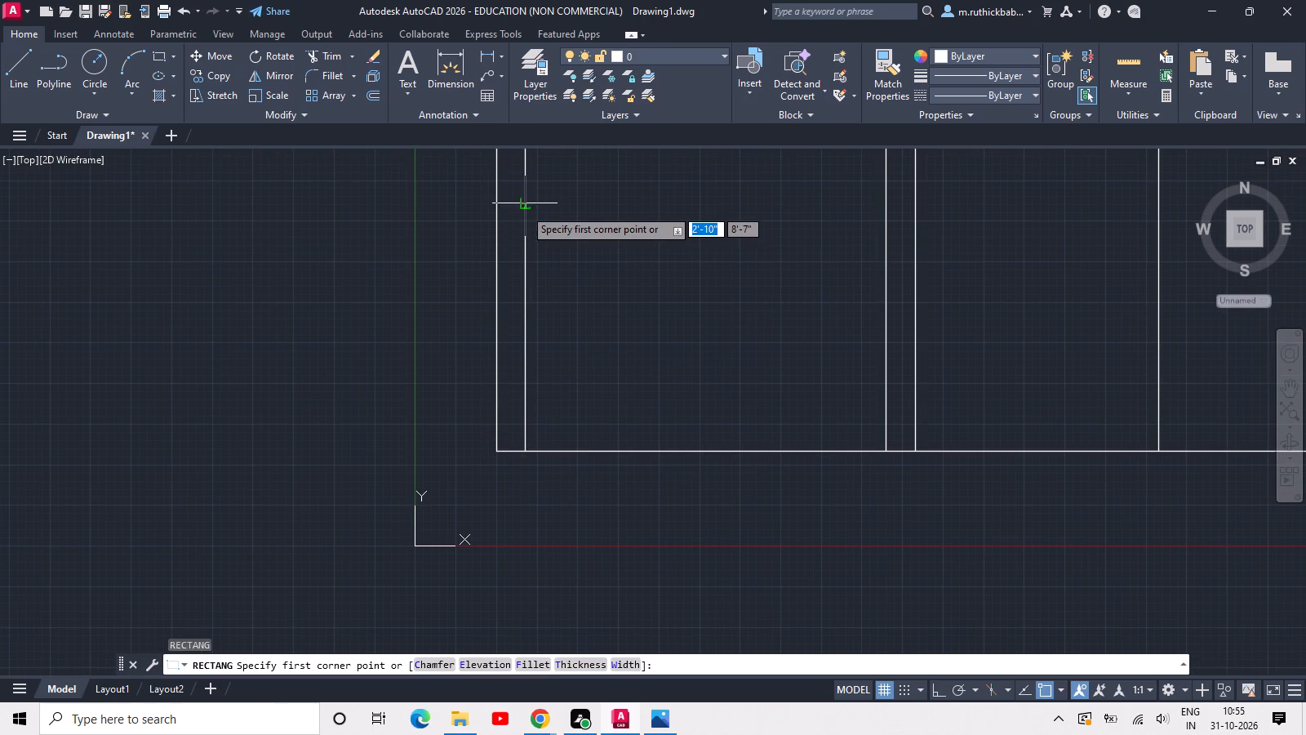
{"action": "left_click", "coordinate": [526, 205]}
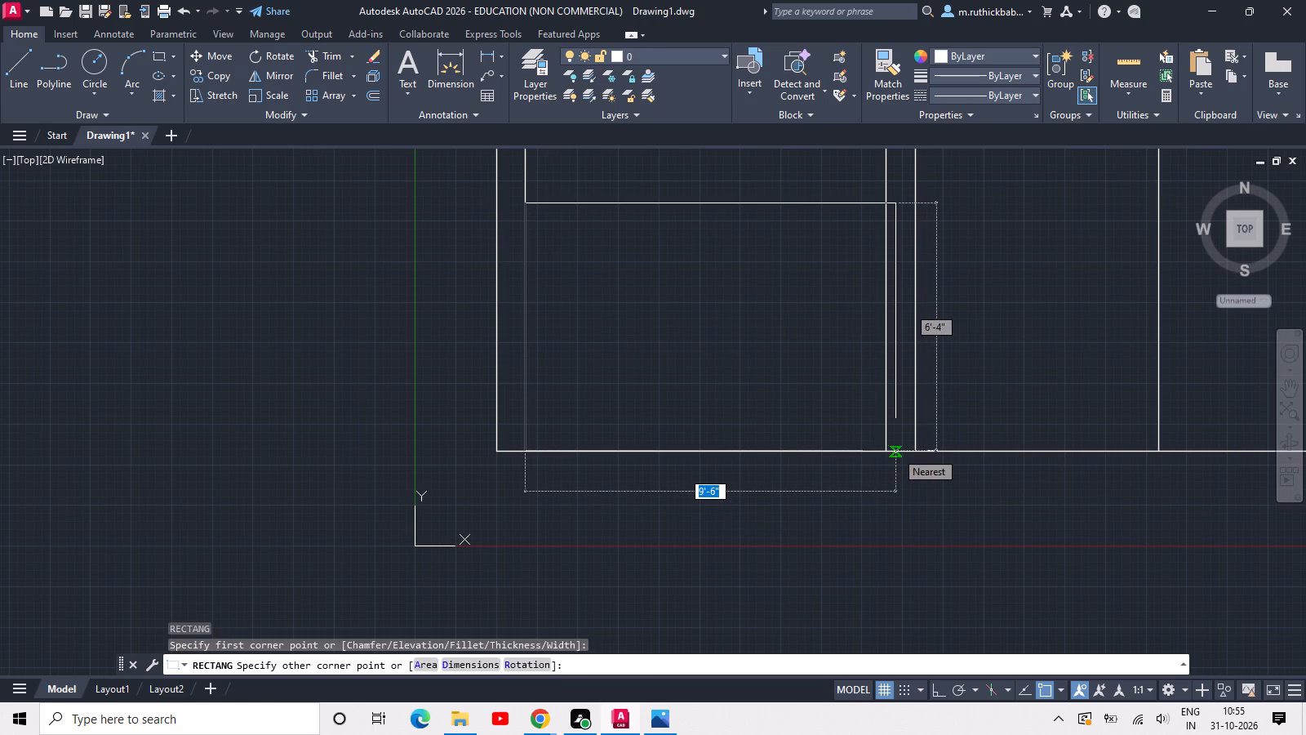
{"action": "left_click", "coordinate": [880, 452]}
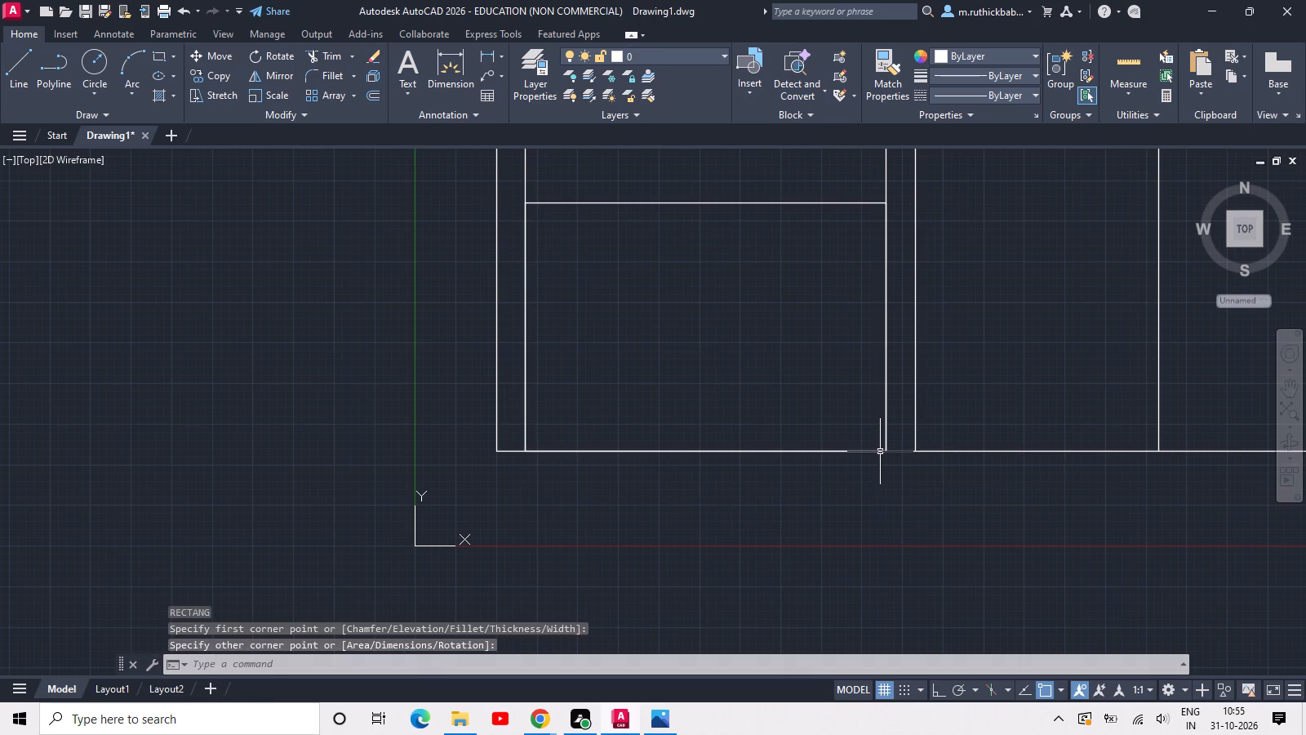
Offset the lower left bay's rectangle 3" inward.
{"action": "key", "text": "p"}
{"action": "key", "text": "BackSpace"}
{"action": "type", "text": "off"}
{"action": "key", "text": "space"}
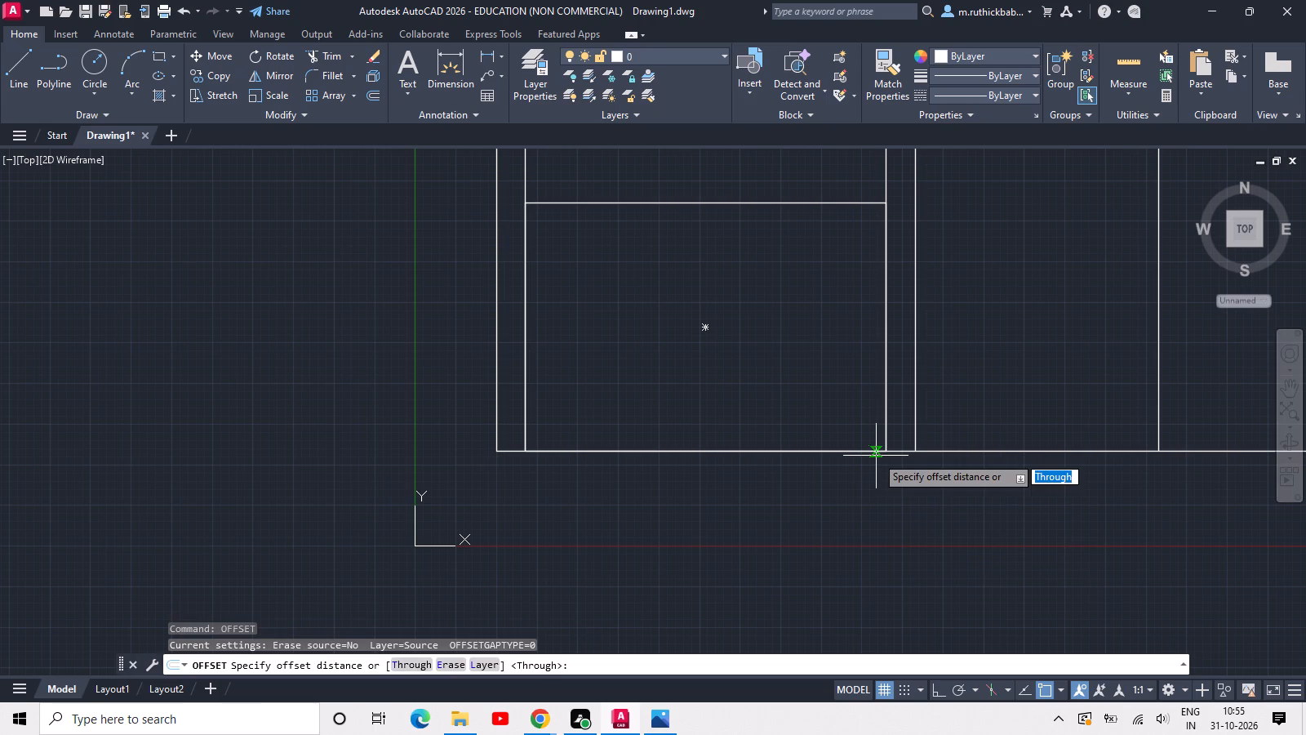
{"action": "type", "text": "3"}
{"action": "key", "text": "space"}
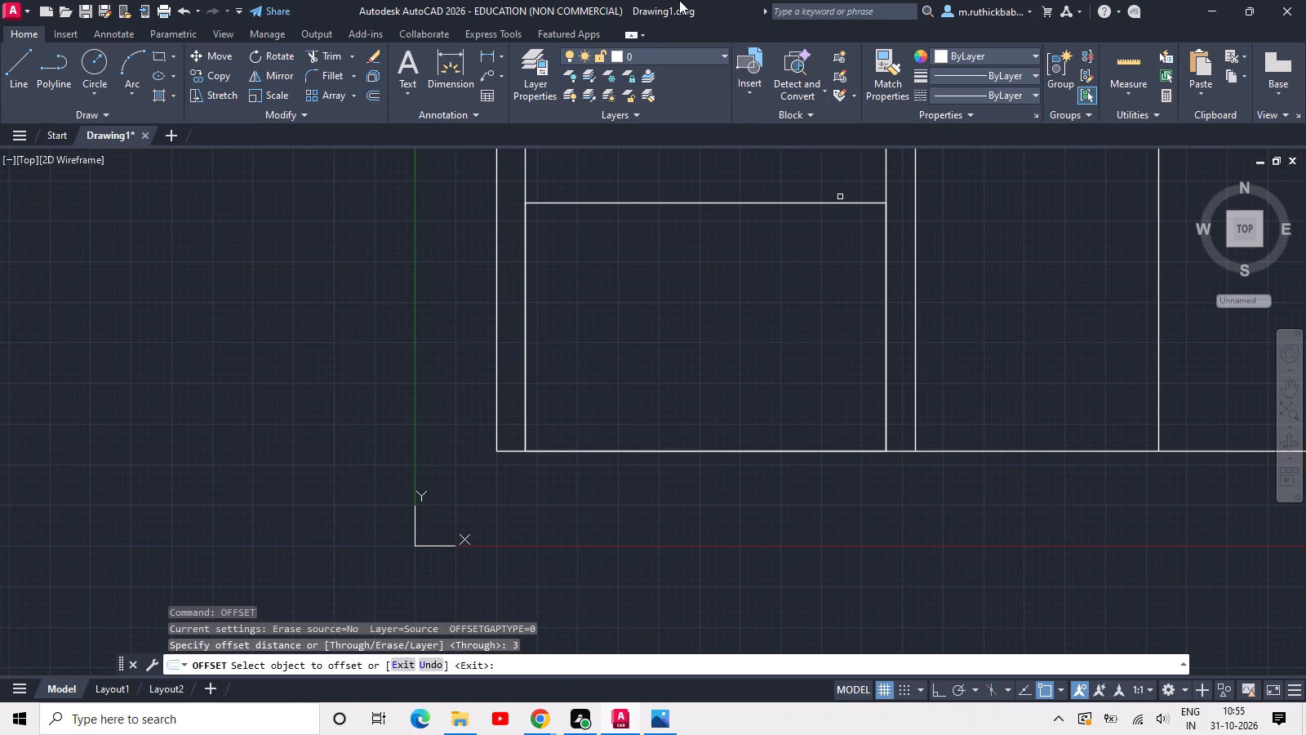
{"action": "left_click", "coordinate": [784, 202]}
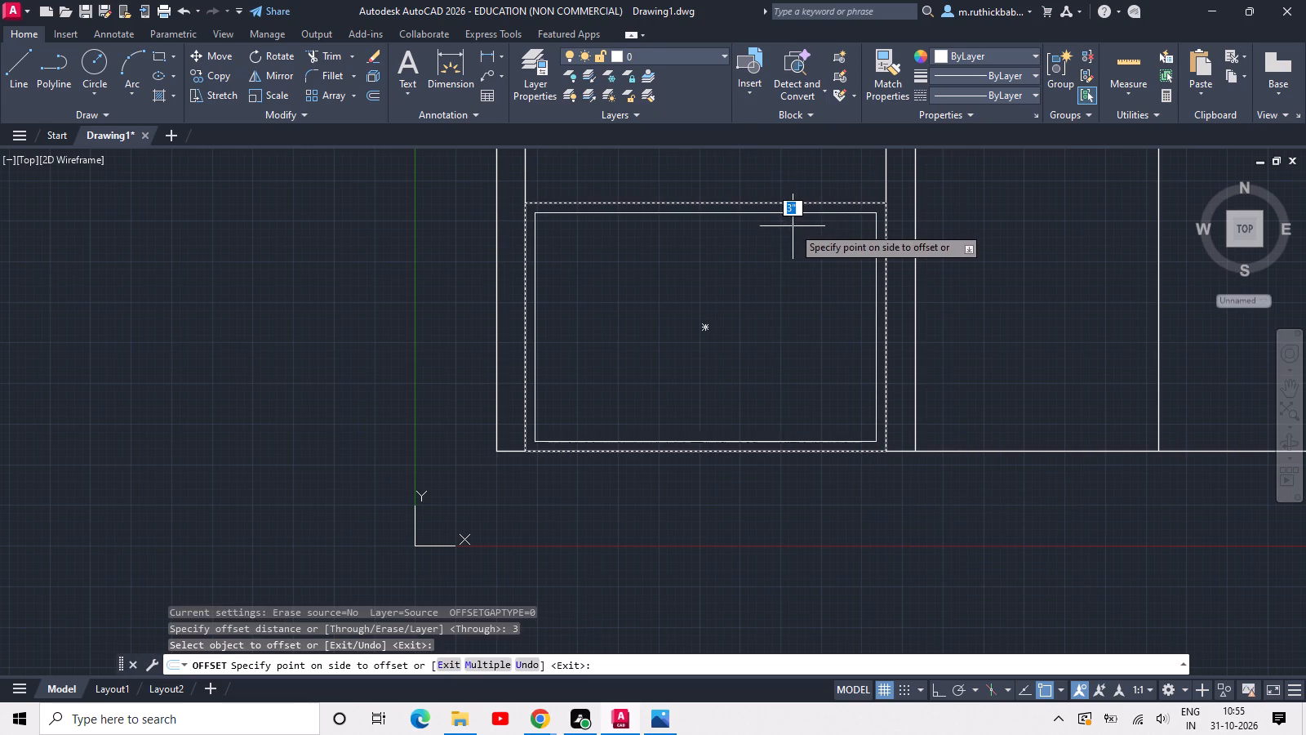
{"action": "left_click", "coordinate": [793, 226]}
{"action": "key", "text": "Escape"}
{"action": "key", "text": "Escape"}
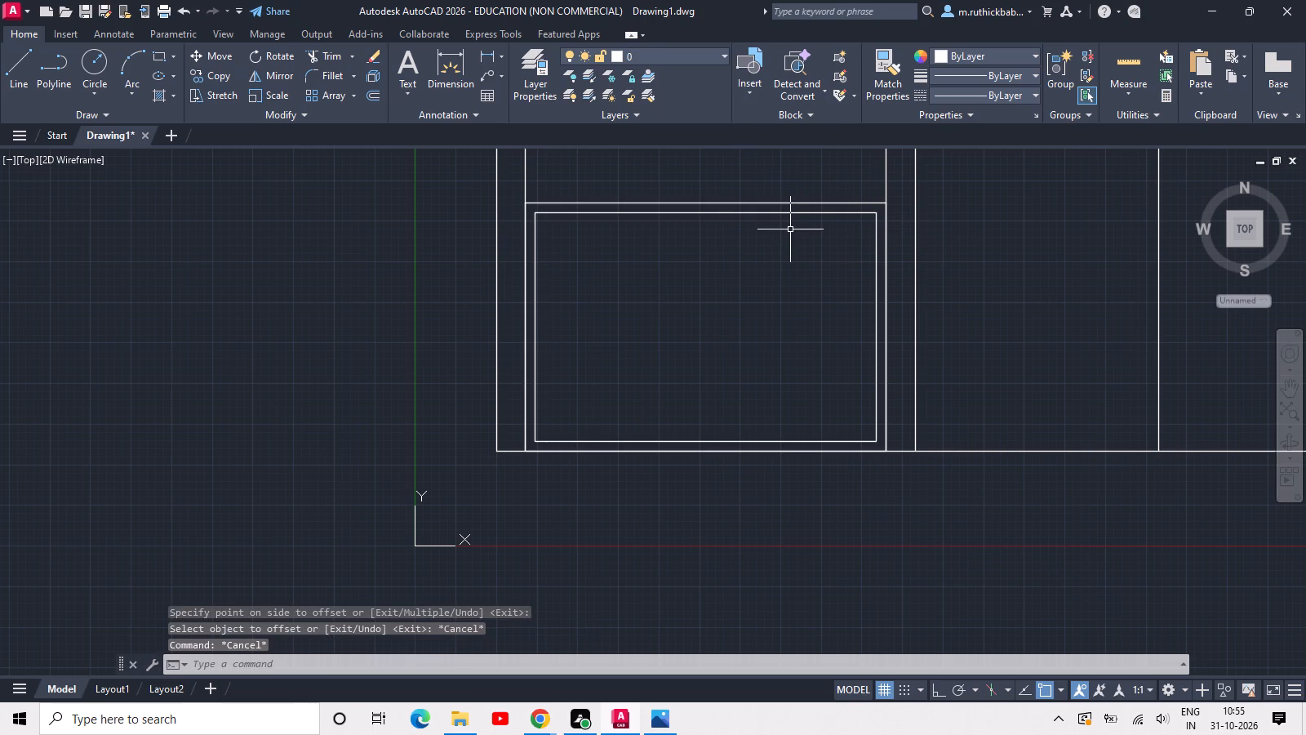
Draw a rectangle about 6'-3" wide and 6'-4" high in the middle bay, level with the first bay's rectangle and down to the base line.
{"action": "scroll", "coordinate": [811, 224], "scroll_direction": "down", "scroll_amount": 1}
{"action": "middle_click_drag", "start_coordinate": [983, 248], "coordinate": [698, 371]}
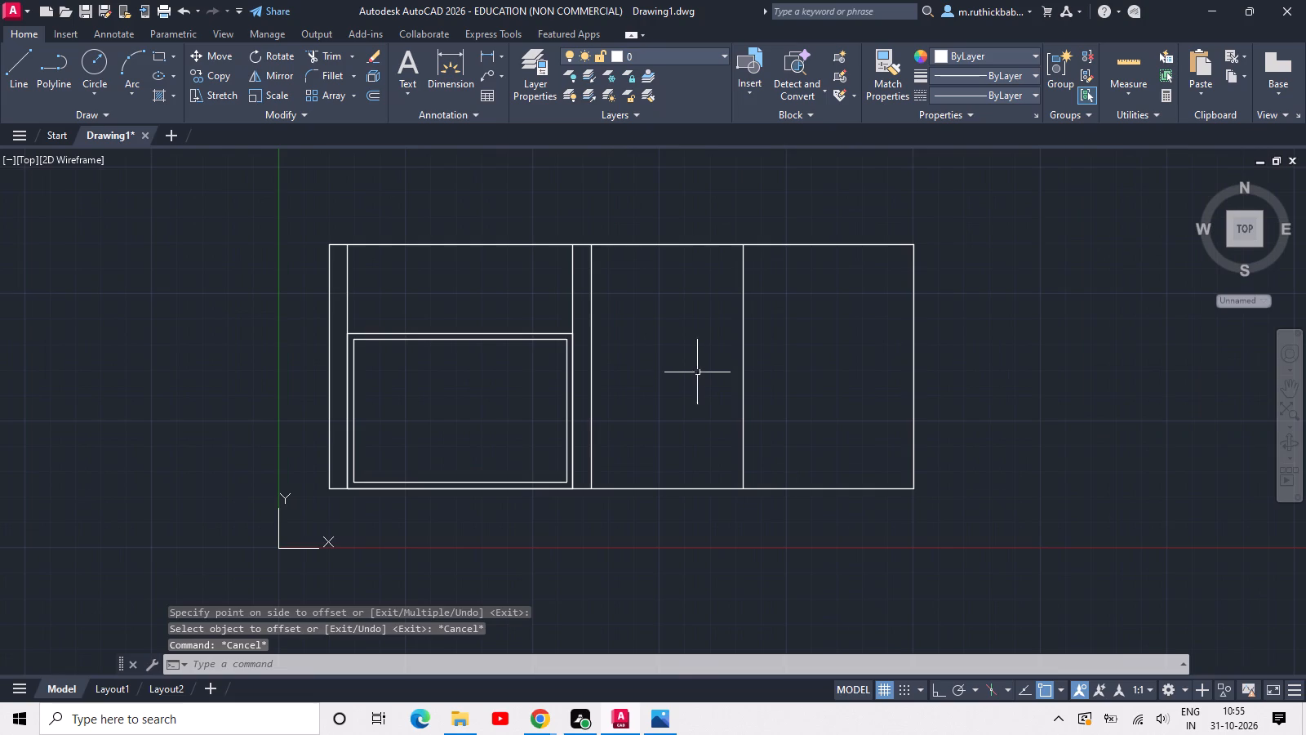
{"action": "scroll", "coordinate": [694, 373], "scroll_direction": "up", "scroll_amount": 1}
{"action": "type", "text": "rec"}
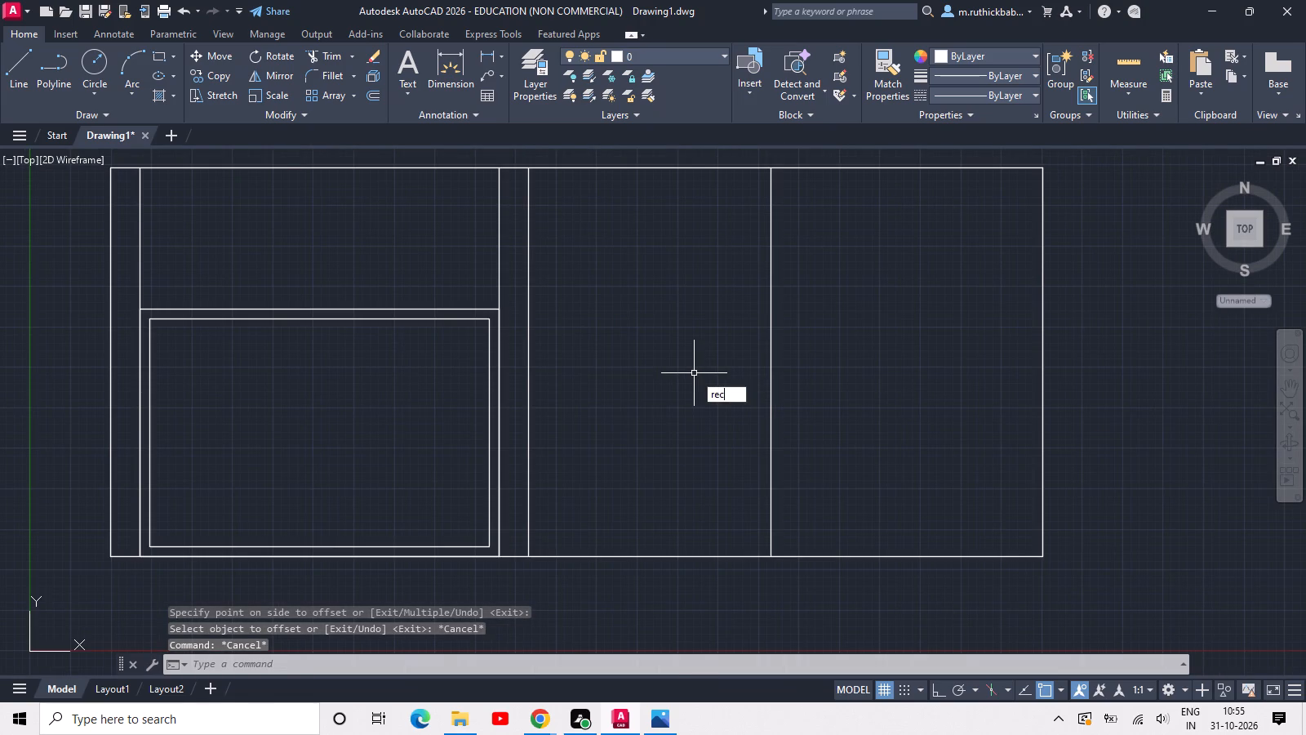
{"action": "key", "text": "space"}
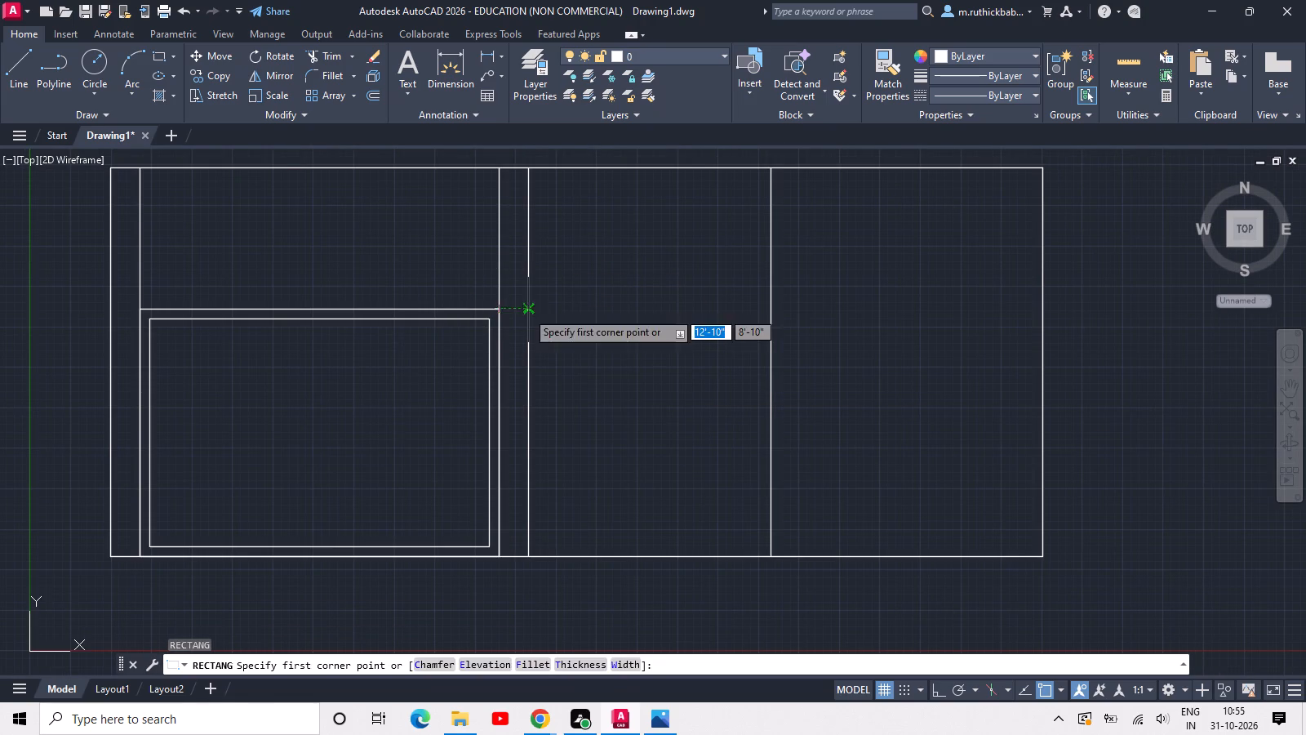
{"action": "left_click", "coordinate": [529, 310]}
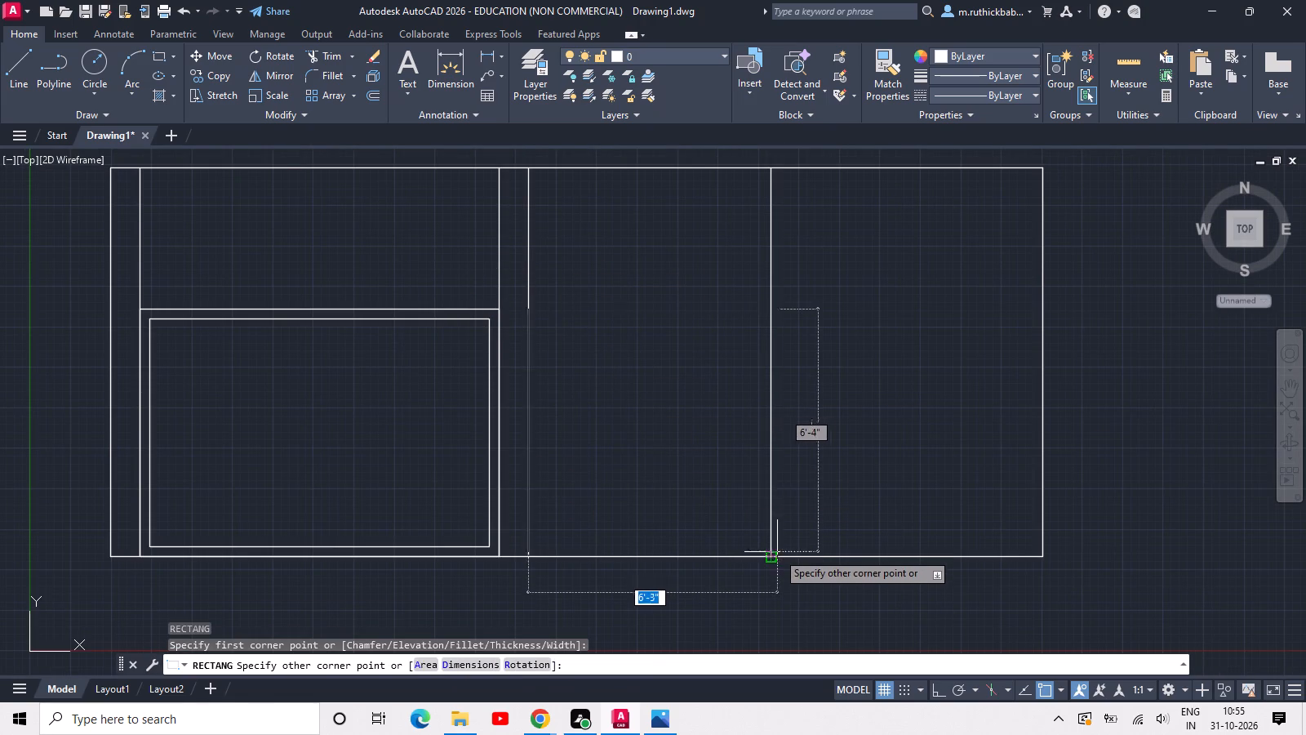
{"action": "left_click", "coordinate": [774, 554]}
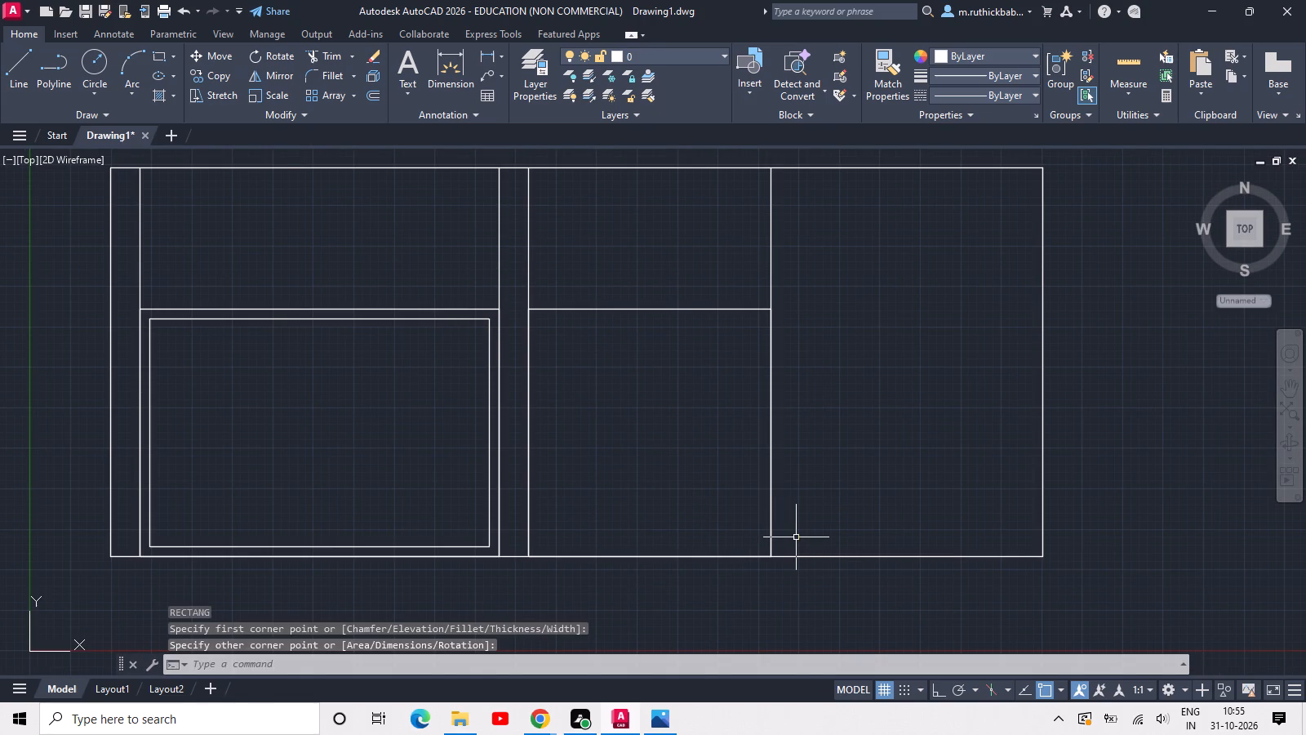
Offset the middle bay's rectangle 6" inward.
{"action": "key", "text": "0"}
{"action": "key", "text": "Escape"}
{"action": "type", "text": "off 6"}
{"action": "key", "text": "space"}
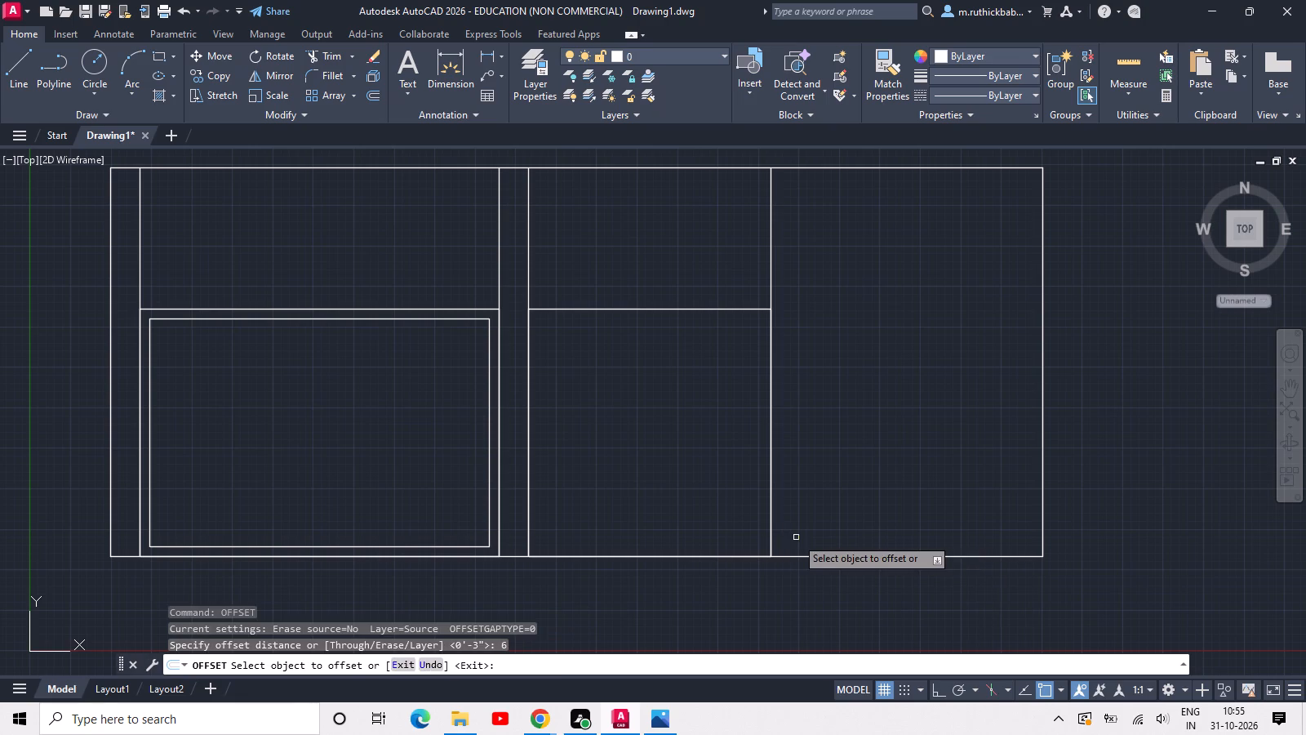
{"action": "left_click", "coordinate": [692, 310]}
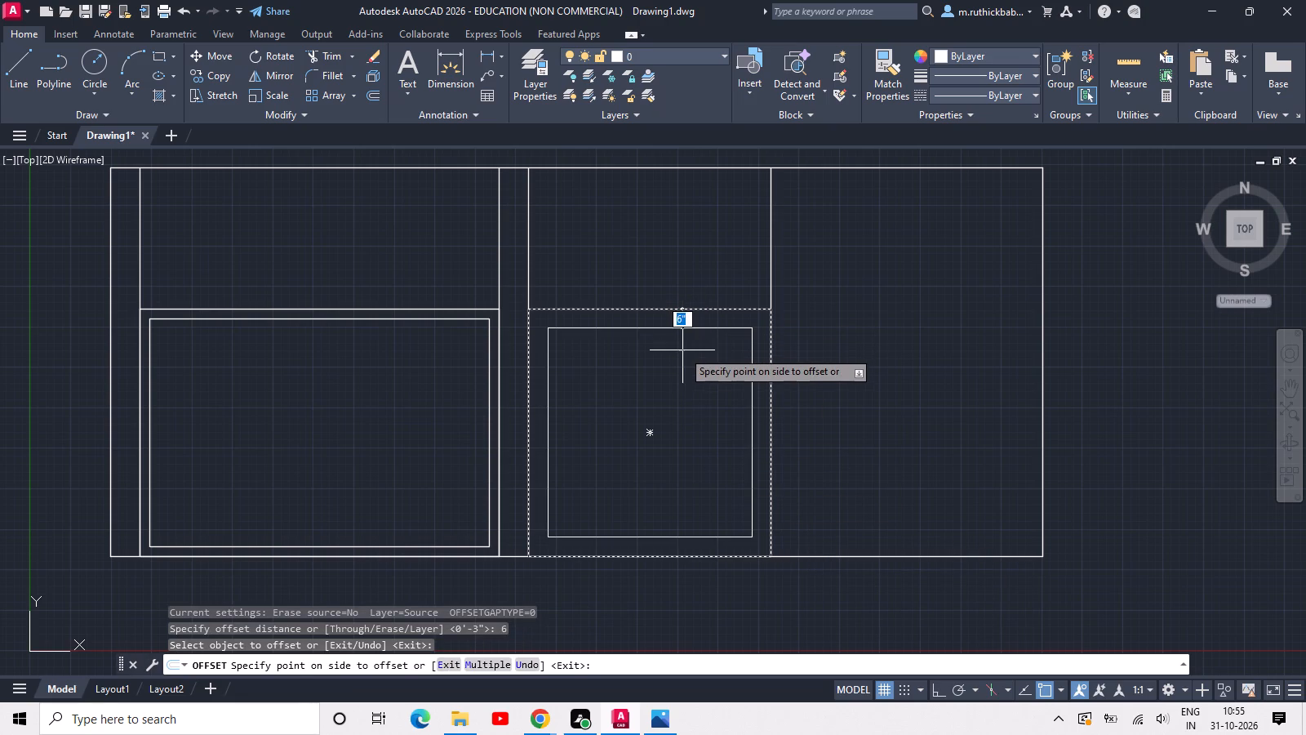
{"action": "left_click", "coordinate": [682, 350]}
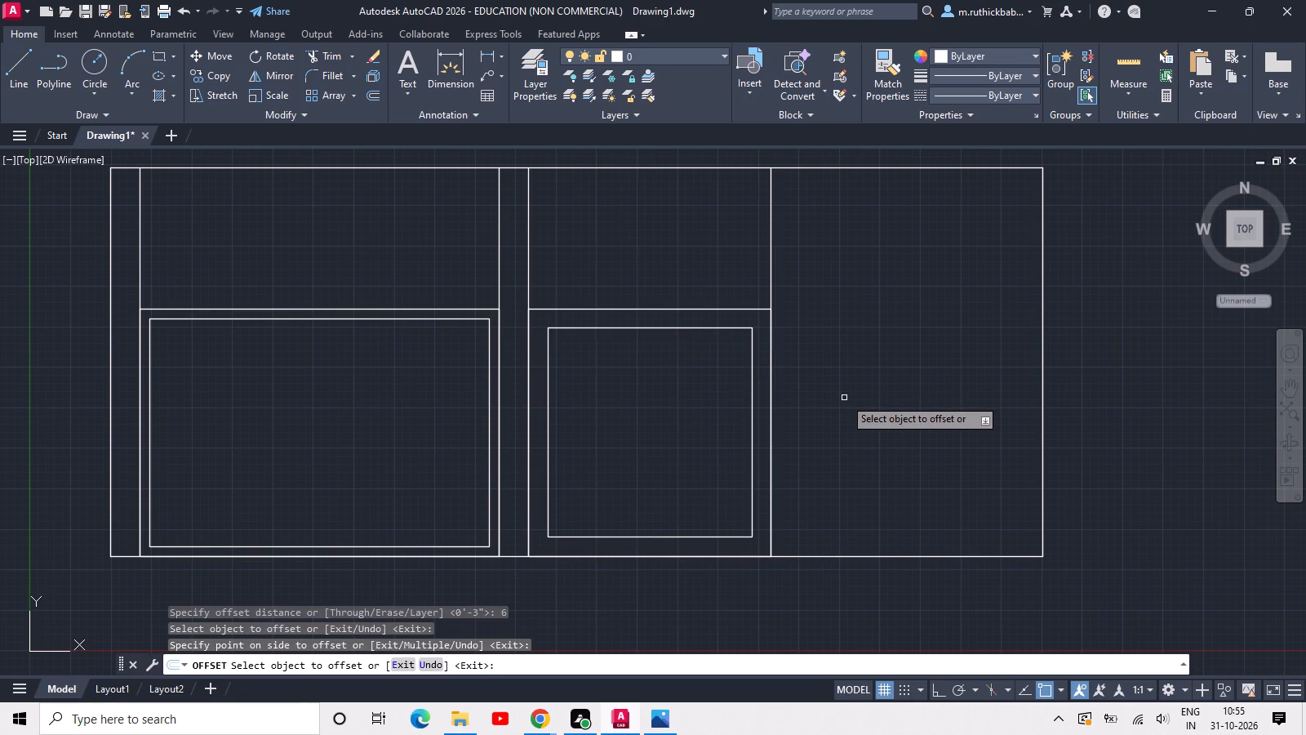
{"action": "key", "text": "Escape"}
Draw a lower rectangle across the right bay, from its left divider to the layout's bottom right corner.
{"action": "type", "text": "rec"}
{"action": "key", "text": "space"}
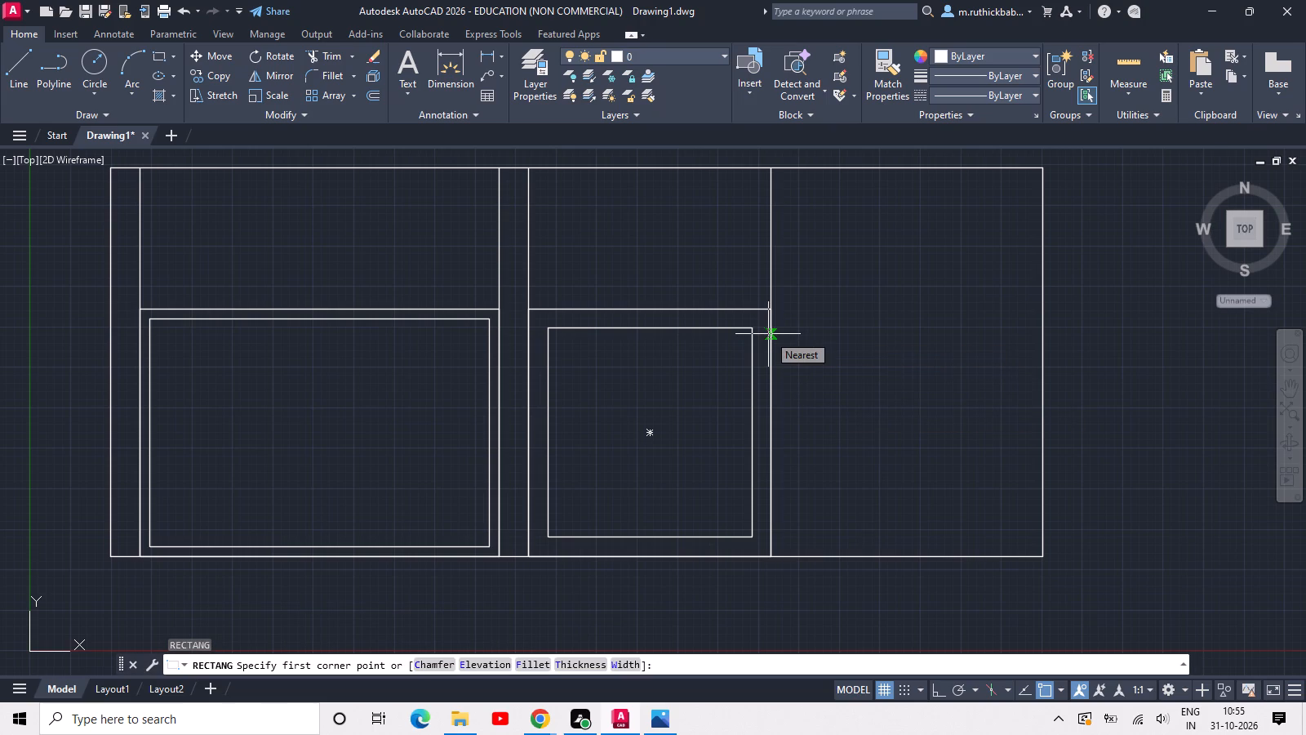
{"action": "left_click", "coordinate": [772, 357]}
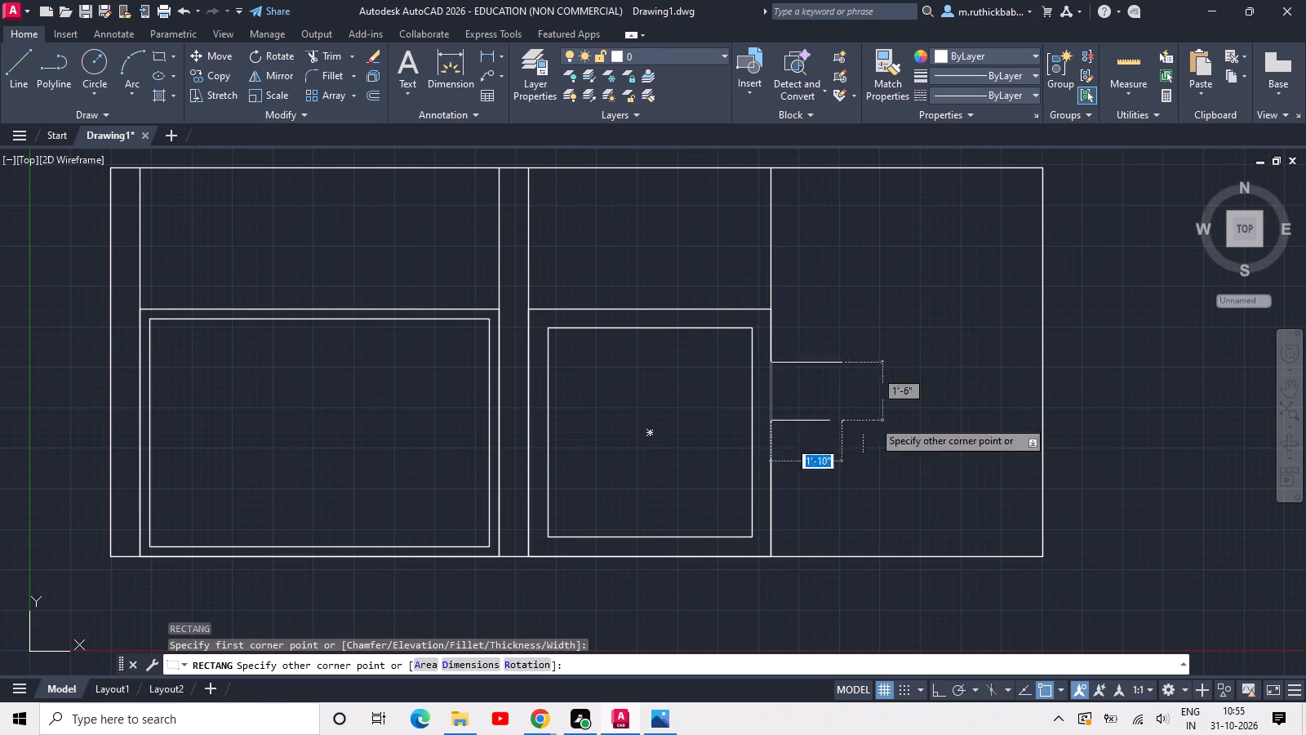
{"action": "left_click", "coordinate": [1042, 557]}
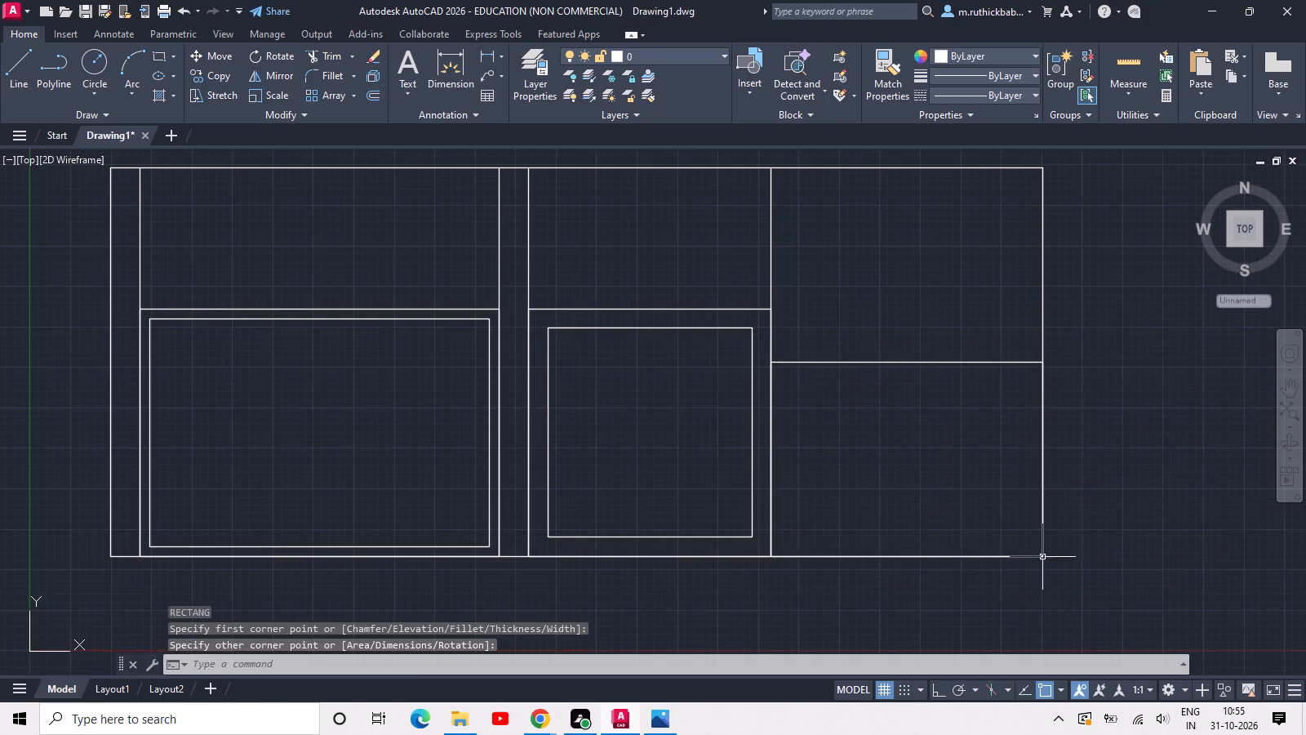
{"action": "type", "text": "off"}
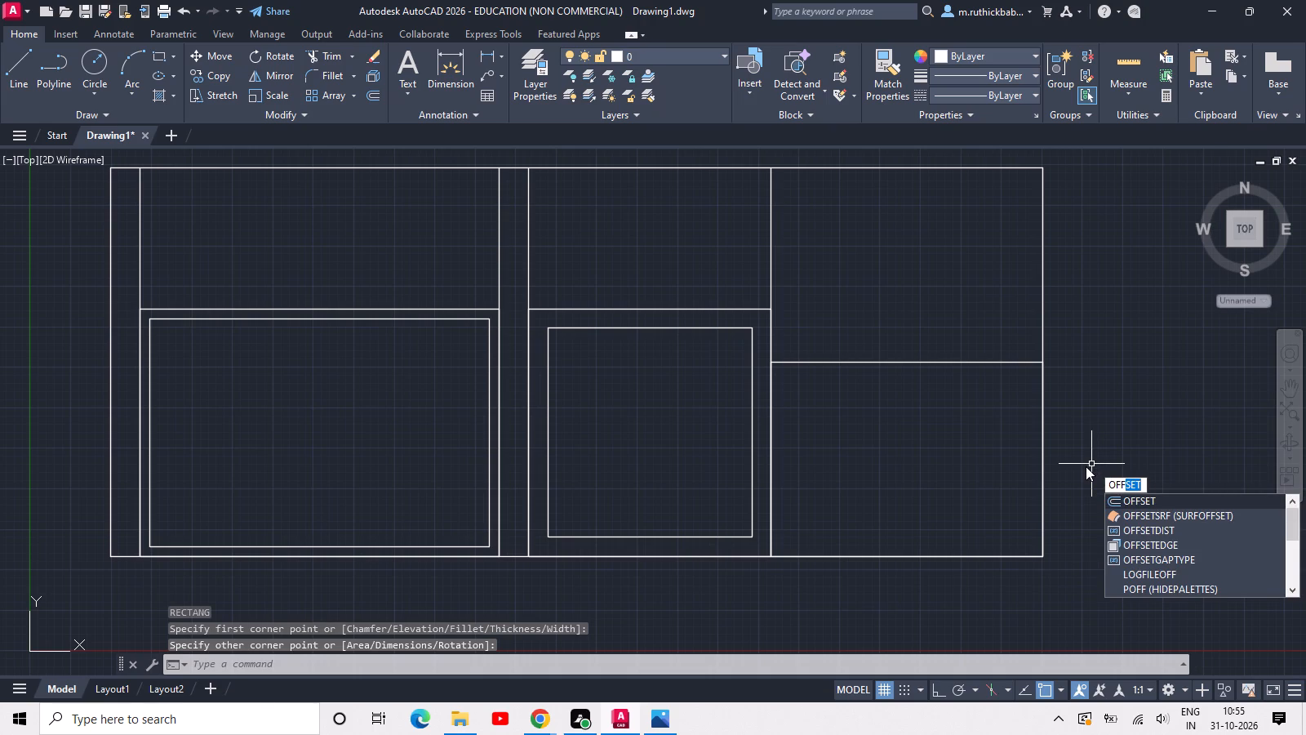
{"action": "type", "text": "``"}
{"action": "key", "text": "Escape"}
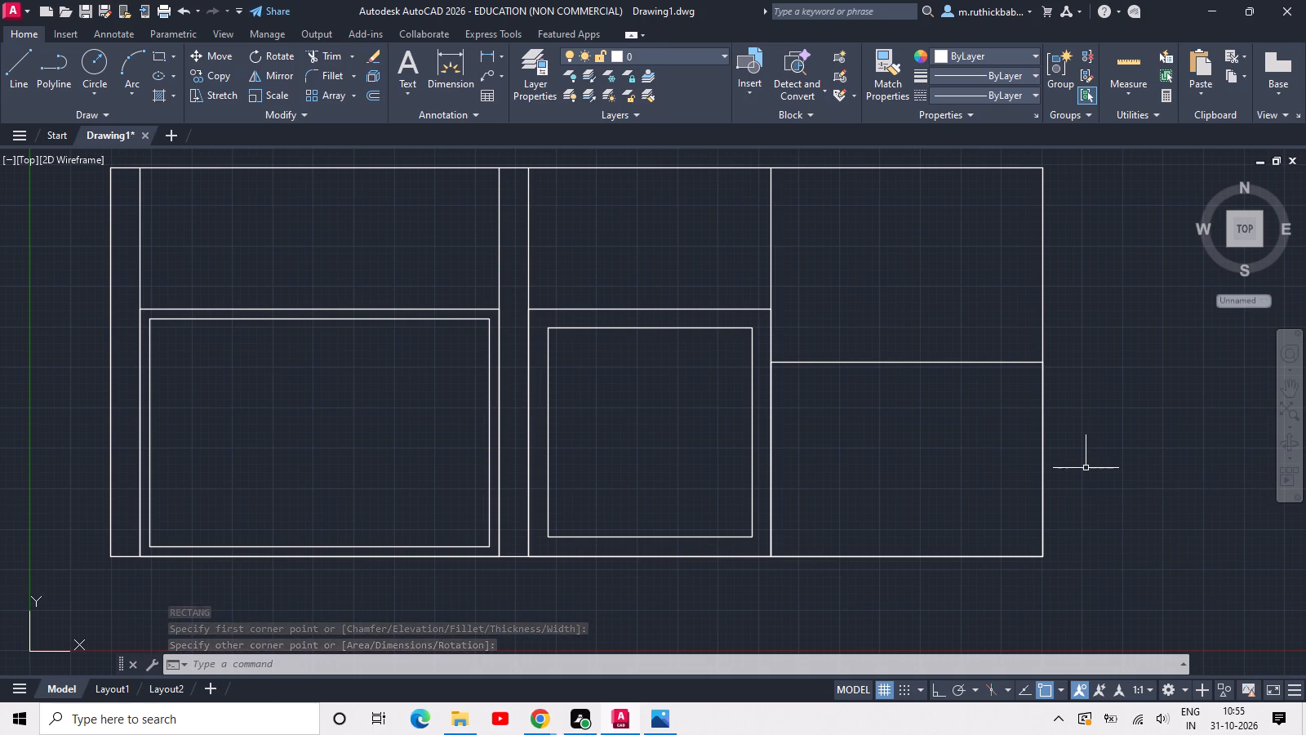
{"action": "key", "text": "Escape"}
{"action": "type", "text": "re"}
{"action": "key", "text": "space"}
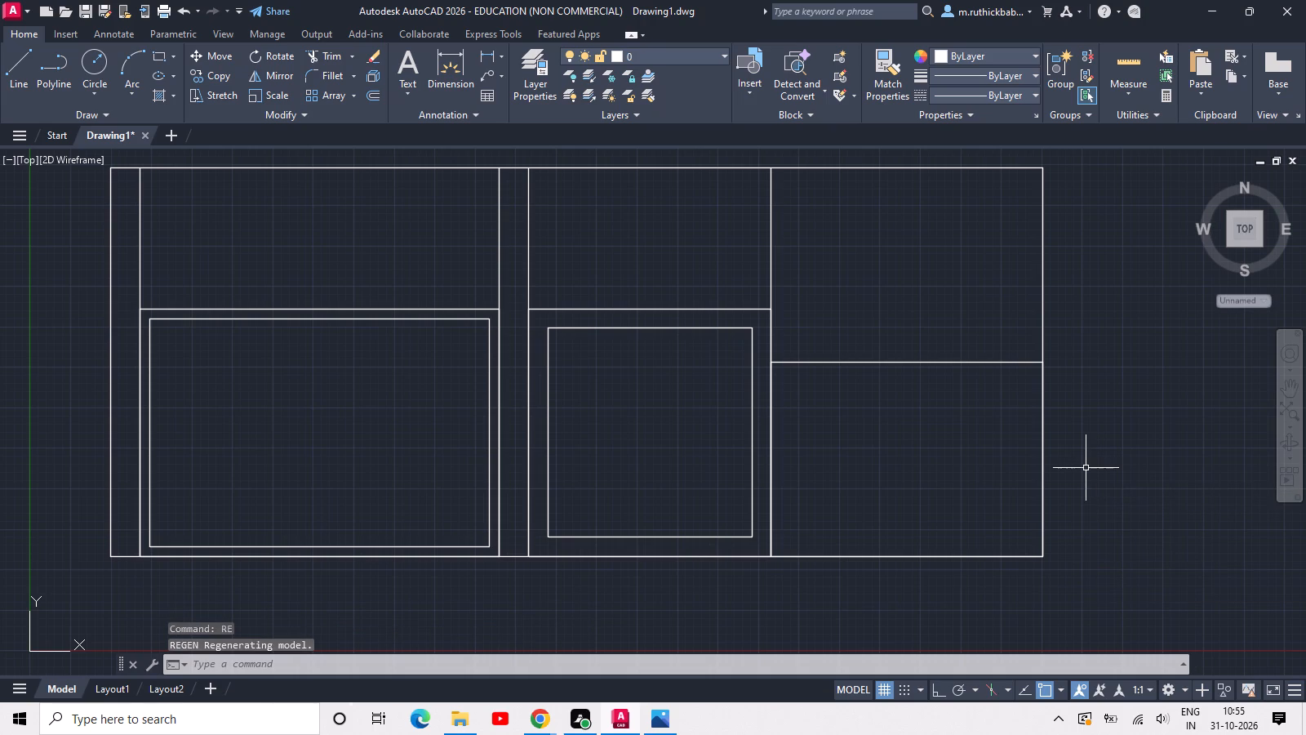
Draw a narrow rectangle about 1' wide and 6'-4" high in the right bay, standing on the base line and aligned with the neighbouring rectangle's top.
{"action": "type", "text": "rec"}
{"action": "key", "text": "space"}
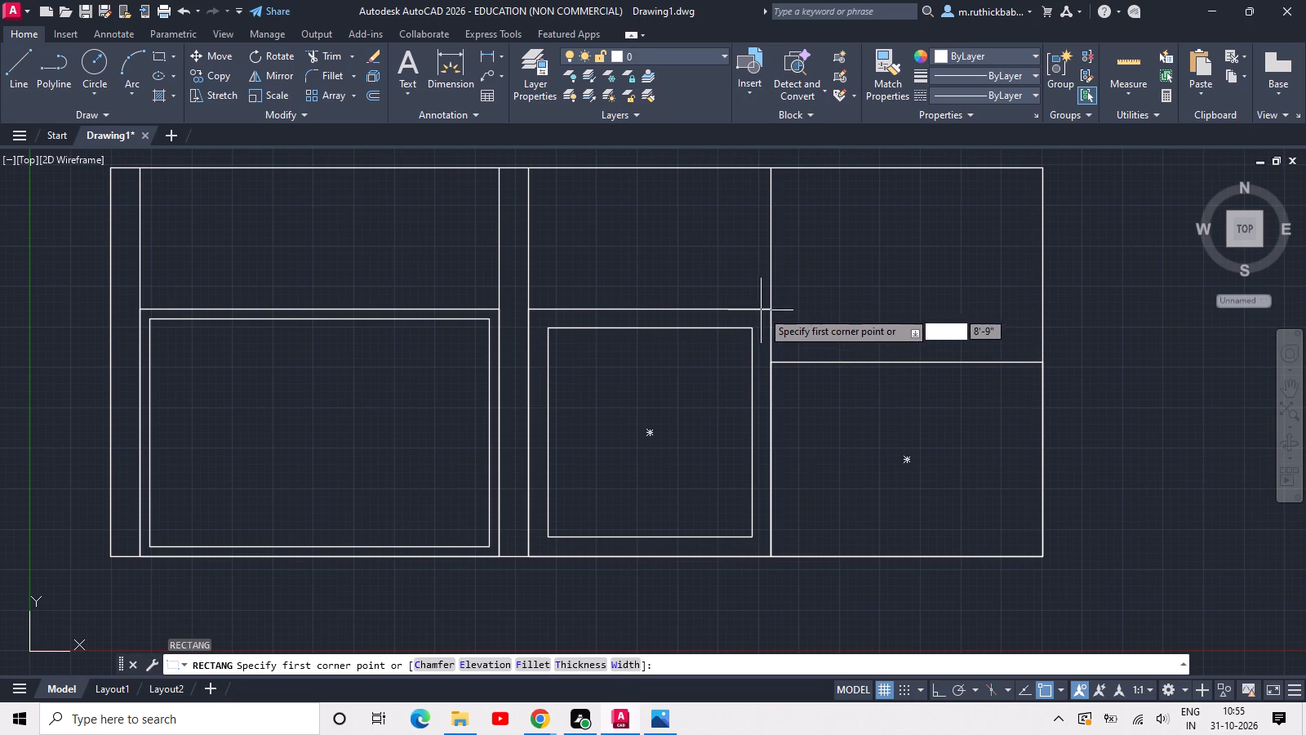
{"action": "left_click", "coordinate": [815, 315]}
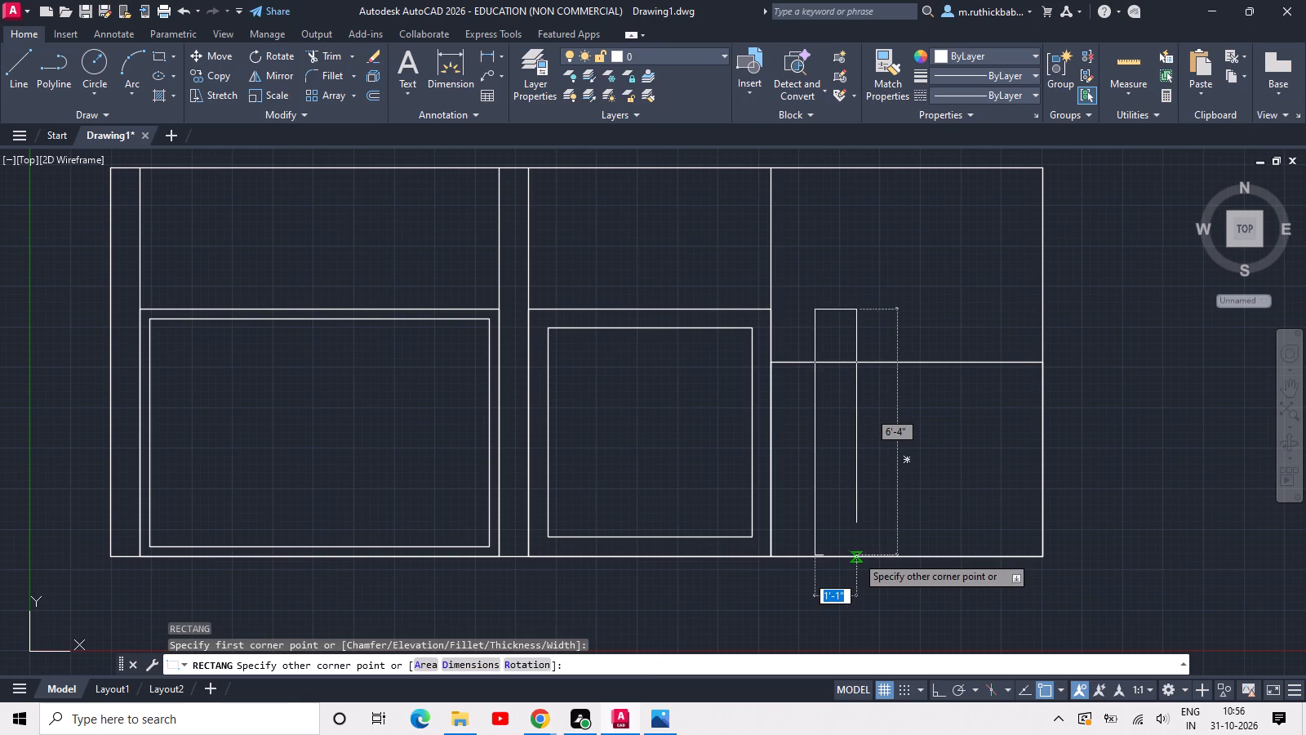
{"action": "left_click", "coordinate": [851, 558]}
Copy the narrow rectangle twice to the right along the base line at equal spacing, based from the right bay's bottom left corner.
{"action": "left_click", "coordinate": [904, 515]}
{"action": "left_click", "coordinate": [824, 452]}
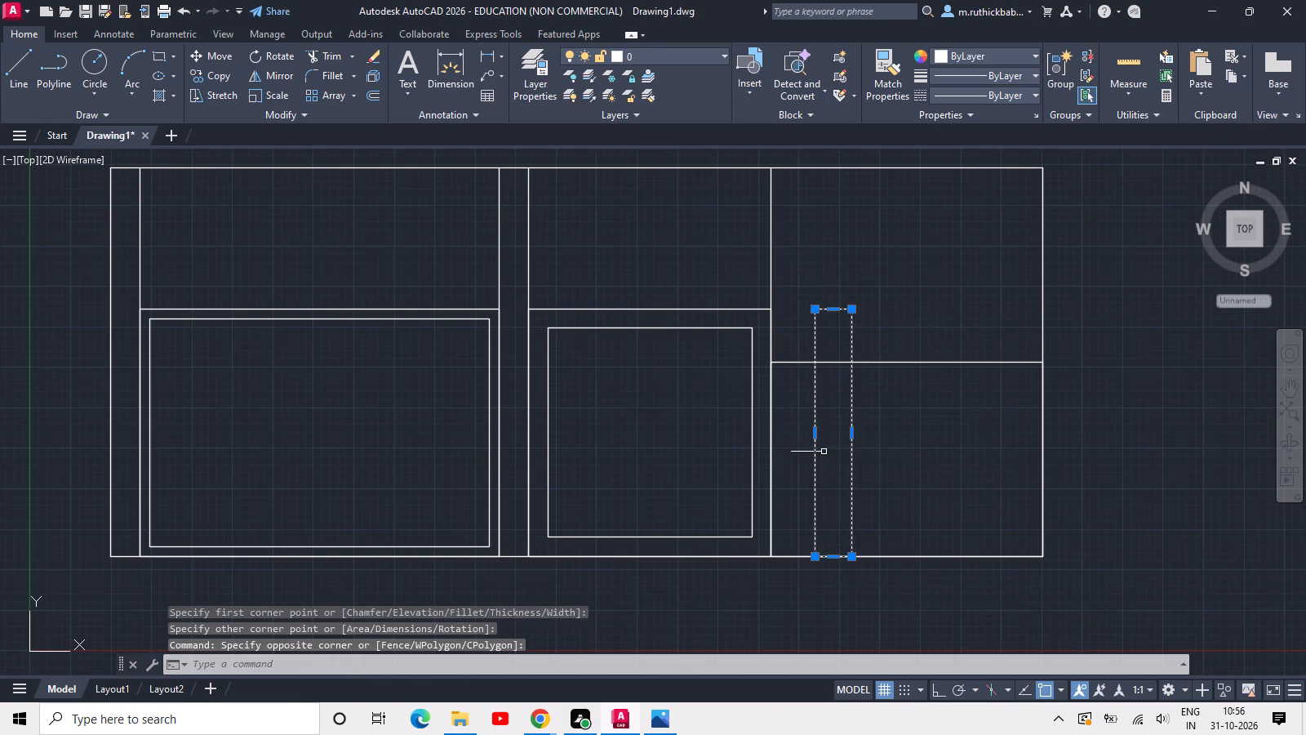
{"action": "type", "text": "co"}
{"action": "key", "text": "space"}
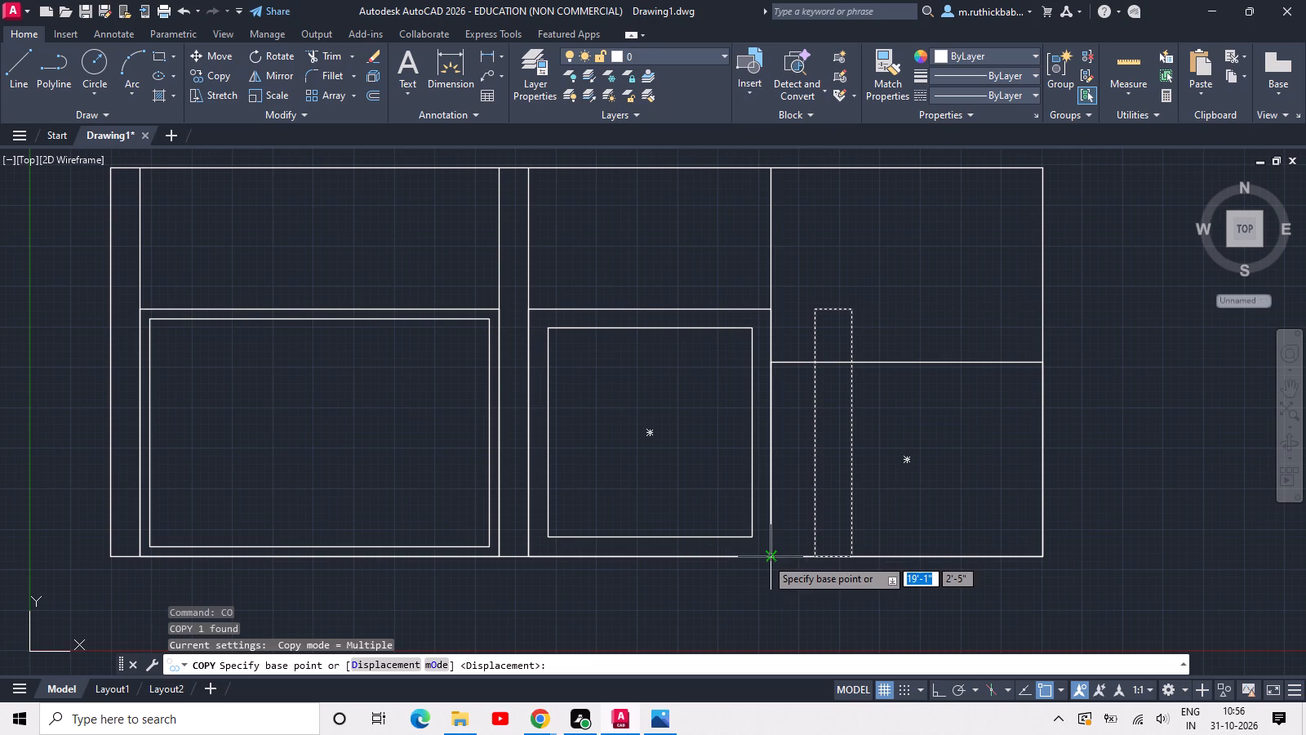
{"action": "left_click_drag", "start_coordinate": [766, 558], "coordinate": [775, 558]}
{"action": "left_click", "coordinate": [854, 555]}
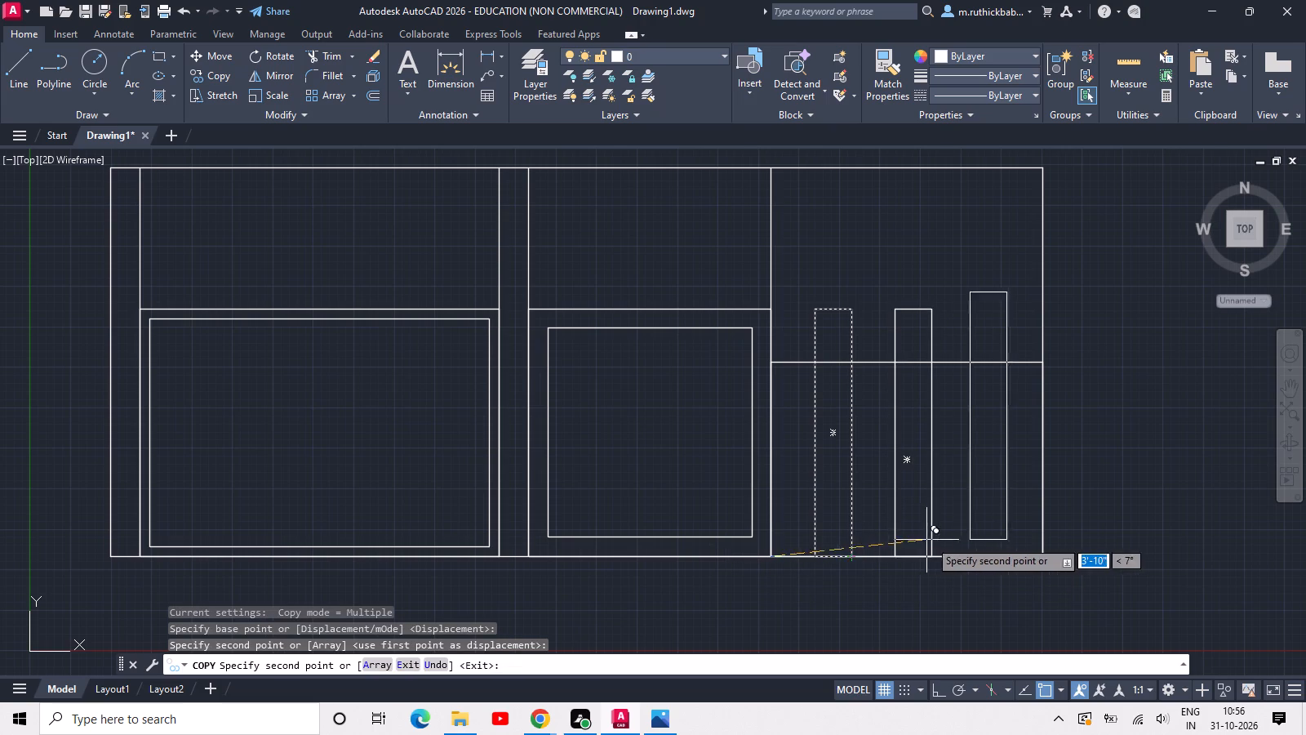
{"action": "left_click", "coordinate": [938, 555]}
{"action": "key", "text": "Escape"}
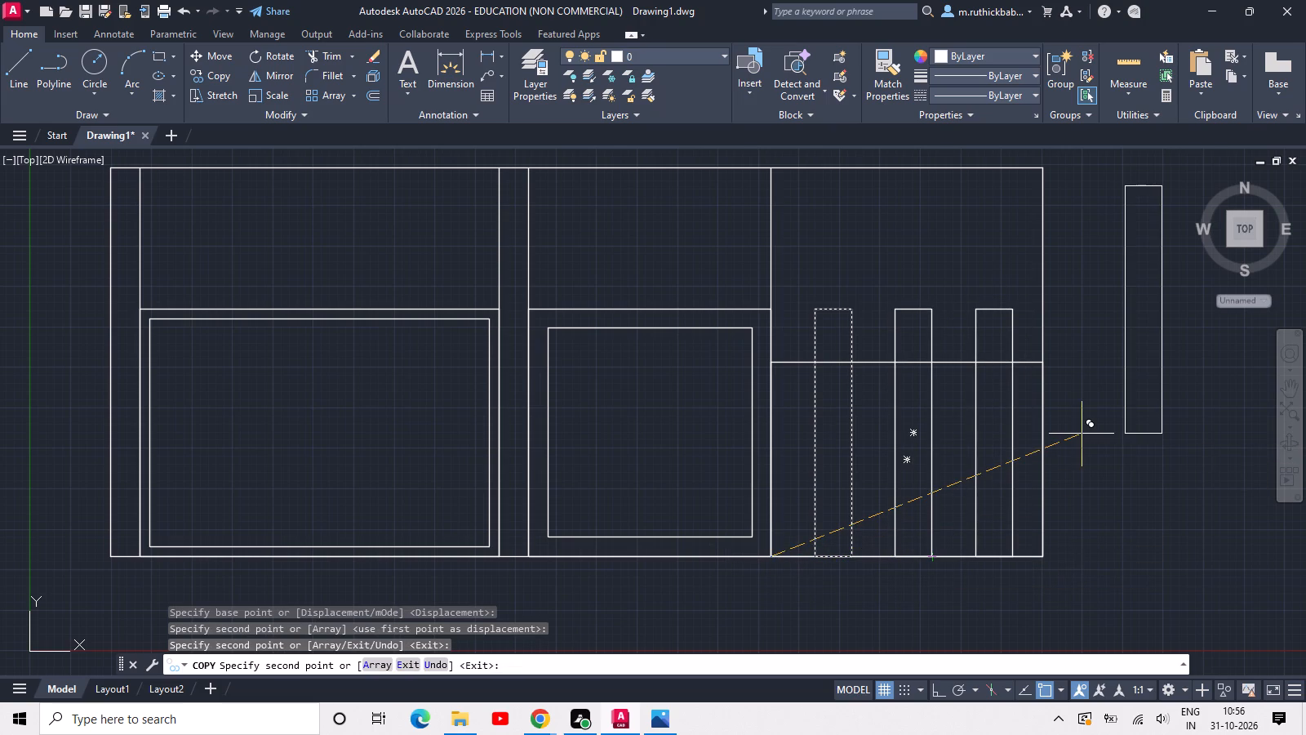
{"action": "key", "text": "Escape"}
Trim the right bay's horizontal line where it crosses the inside of the three narrow rectangles.
{"action": "type", "text": "tr"}
{"action": "key", "text": "space"}
{"action": "key", "text": "space"}
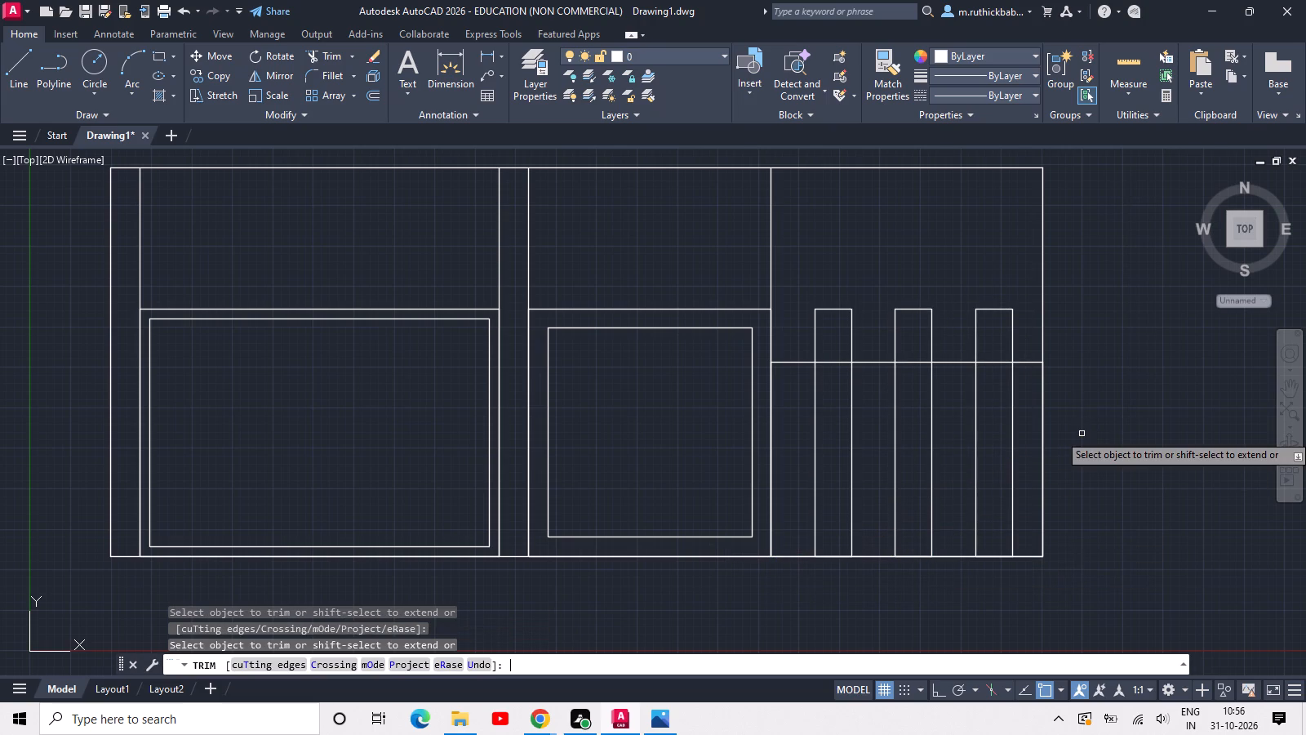
{"action": "scroll", "coordinate": [1082, 434], "scroll_direction": "up", "scroll_amount": 1}
{"action": "left_click_drag", "start_coordinate": [936, 346], "coordinate": [936, 327]}
{"action": "left_click", "coordinate": [940, 314]}
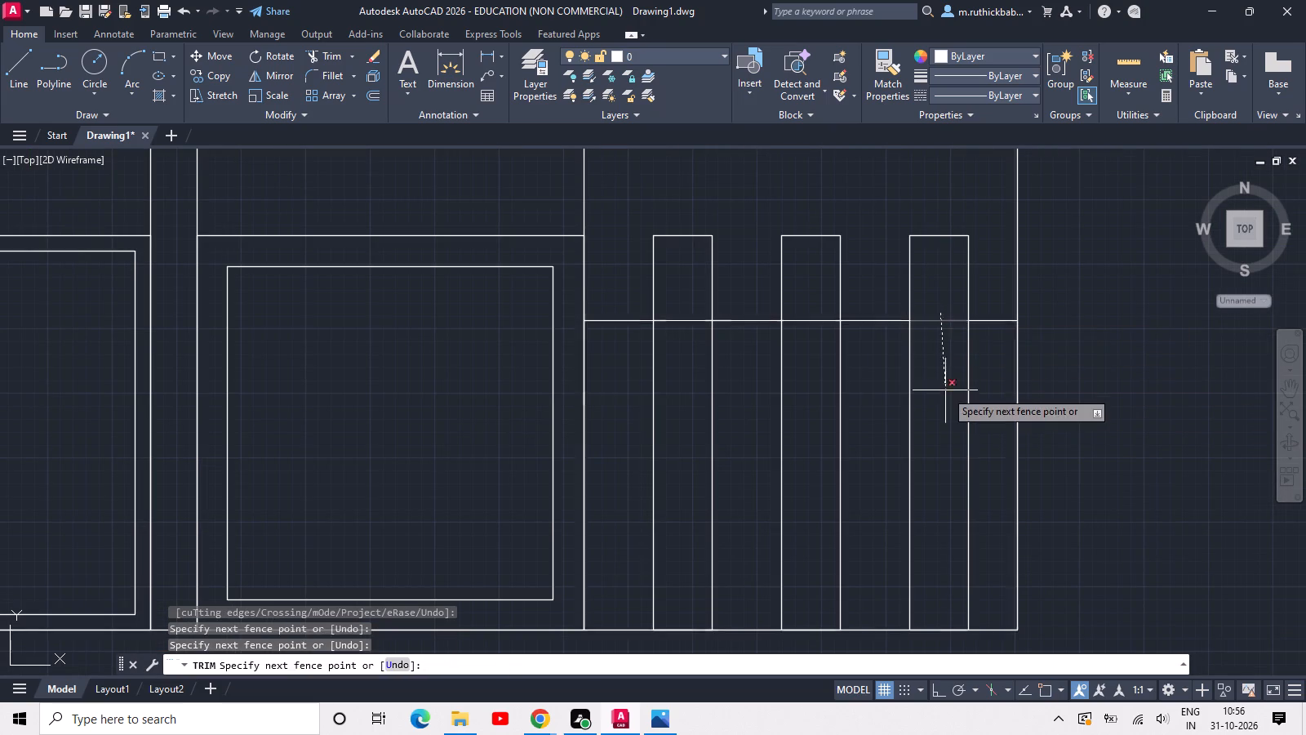
{"action": "left_click", "coordinate": [945, 390]}
{"action": "left_click_drag", "start_coordinate": [814, 317], "coordinate": [809, 334]}
{"action": "left_click", "coordinate": [798, 363]}
{"action": "left_click", "coordinate": [681, 335]}
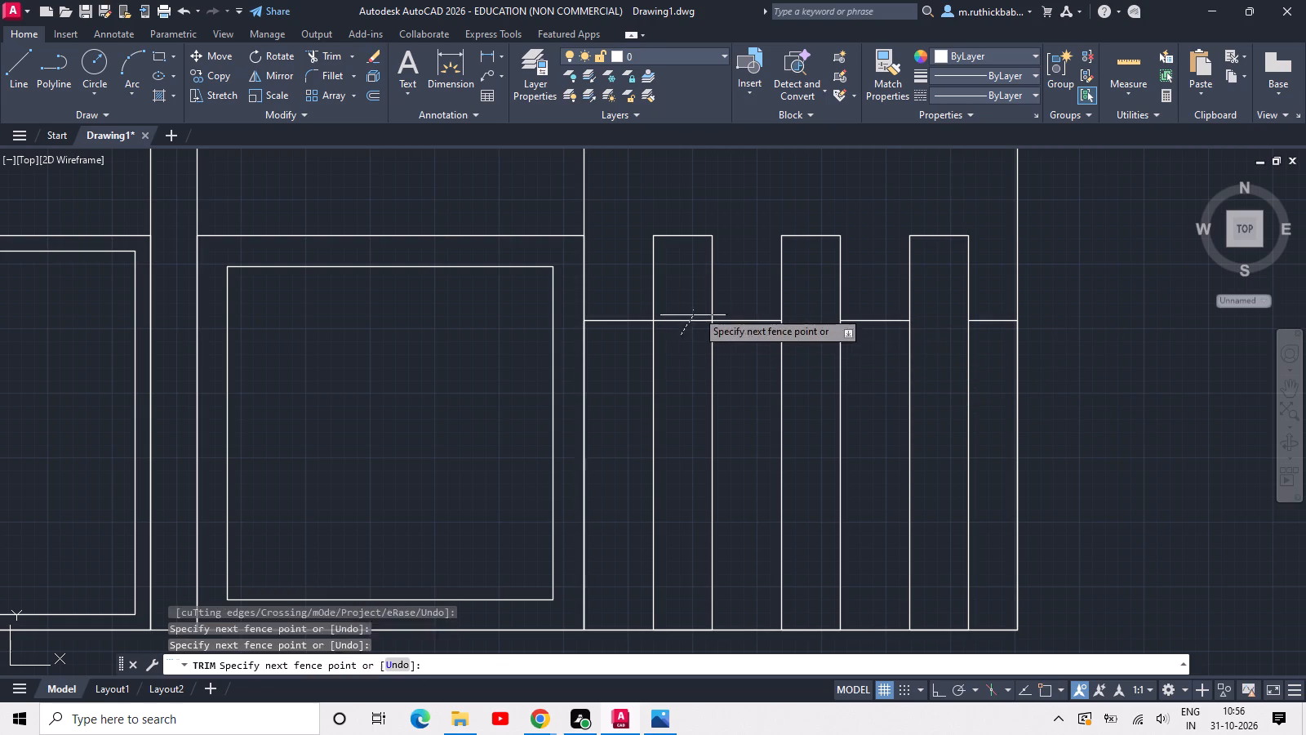
{"action": "left_click", "coordinate": [696, 310]}
{"action": "scroll", "coordinate": [696, 310], "scroll_direction": "down", "scroll_amount": 2}
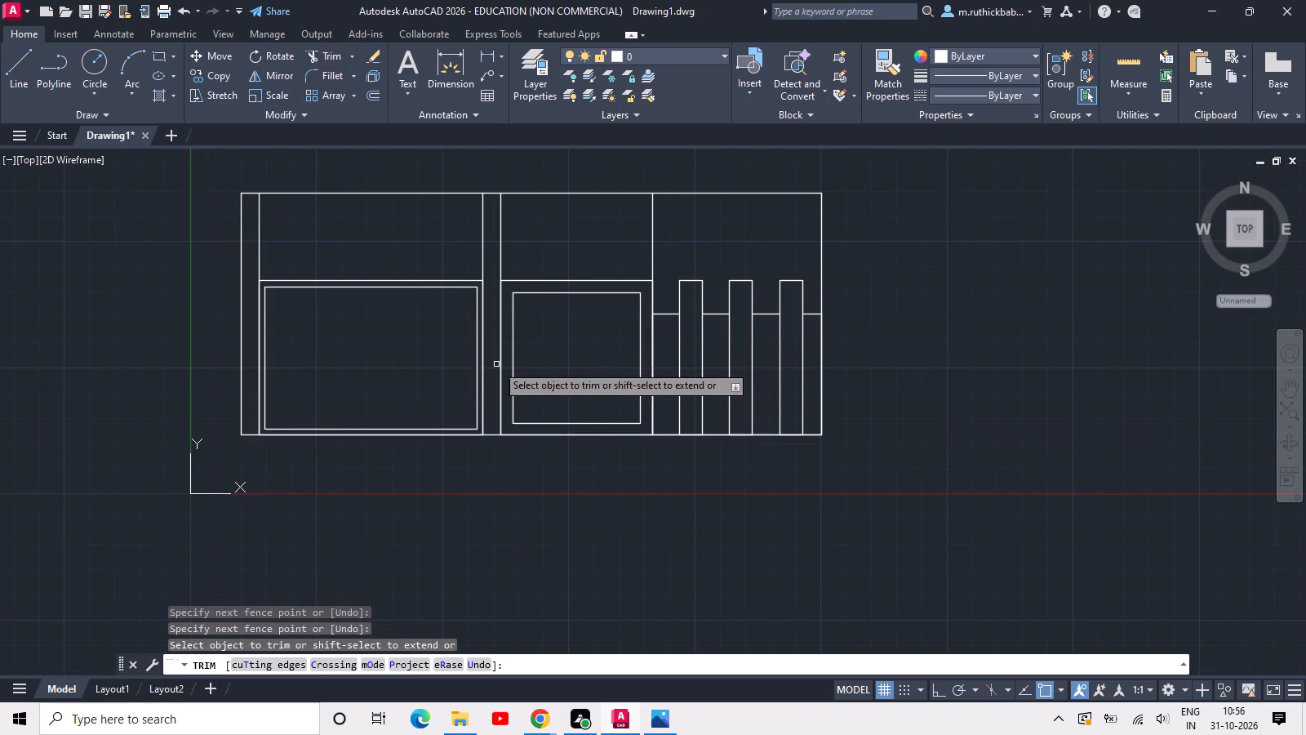
{"action": "key", "text": "Escape"}
{"action": "key", "text": "Escape"}
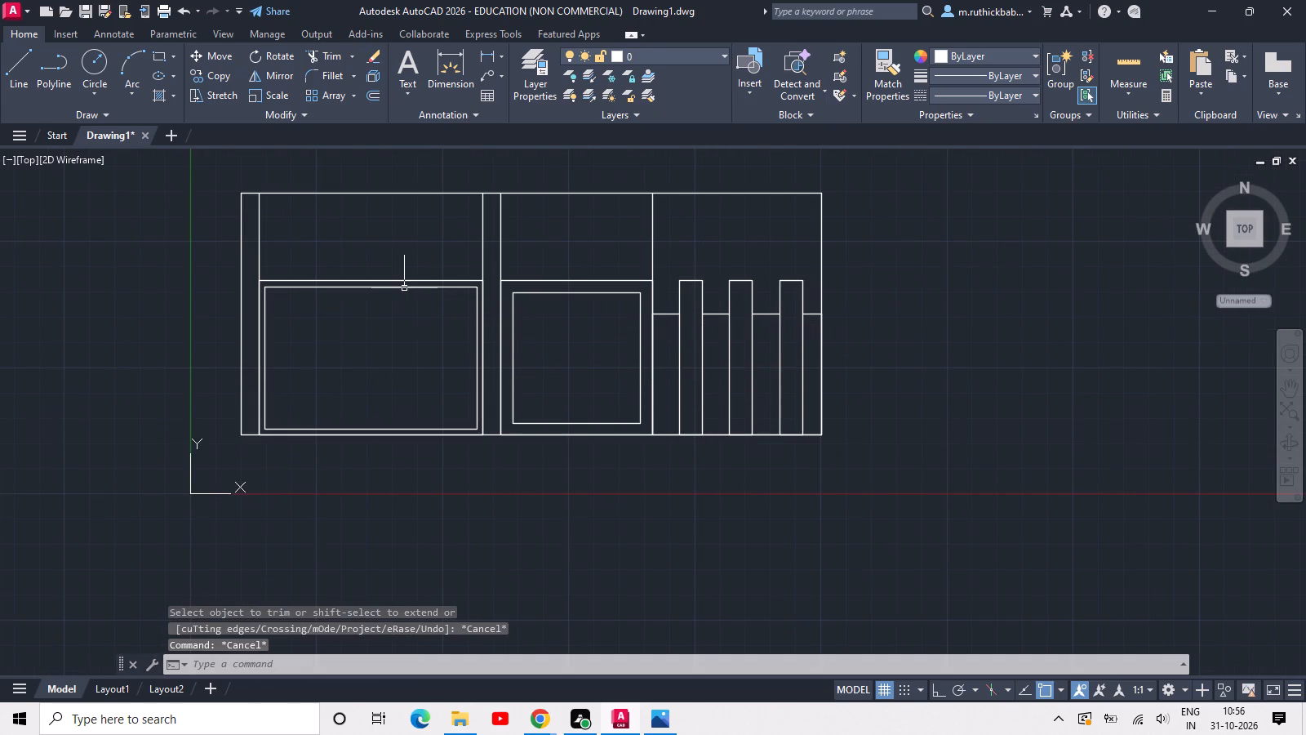
Draw a 24' by 10' rectangle directly on top of the existing layout, starting from its top left corner.
{"action": "middle_click_drag", "start_coordinate": [353, 261], "coordinate": [577, 303]}
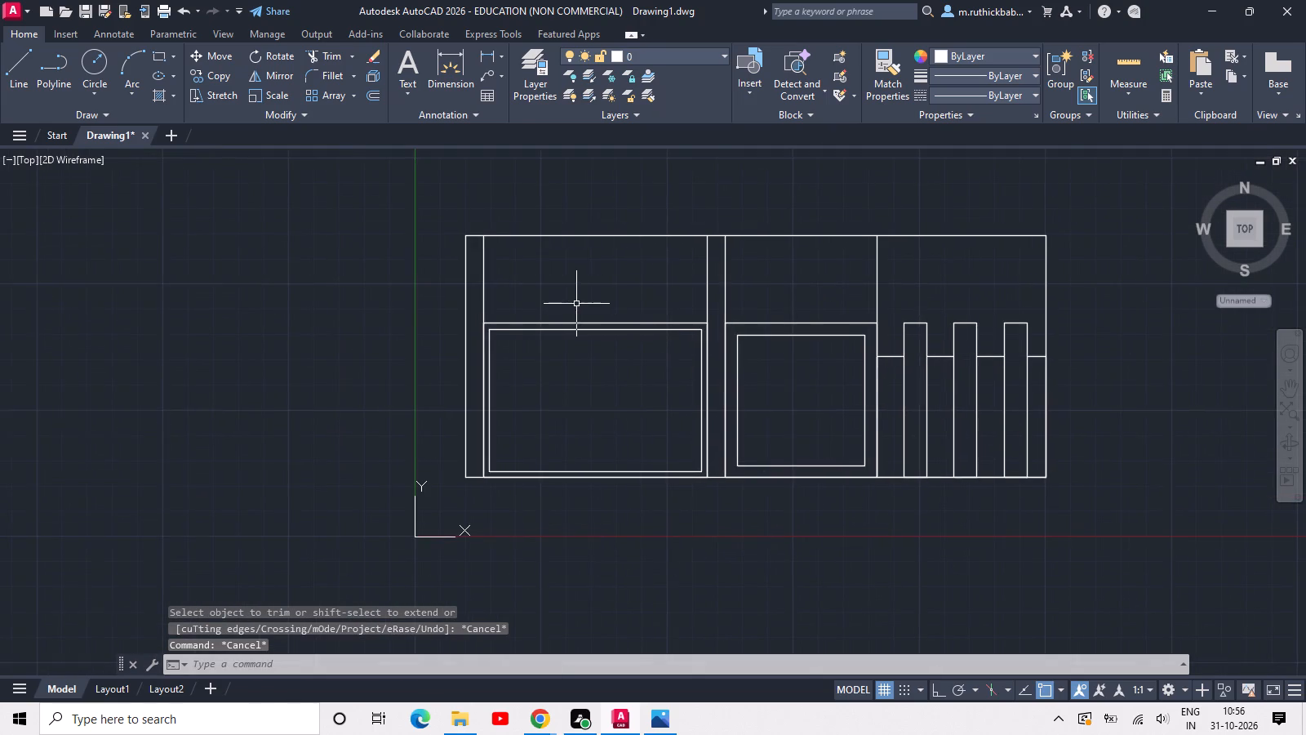
{"action": "scroll", "coordinate": [575, 304], "scroll_direction": "up", "scroll_amount": 1}
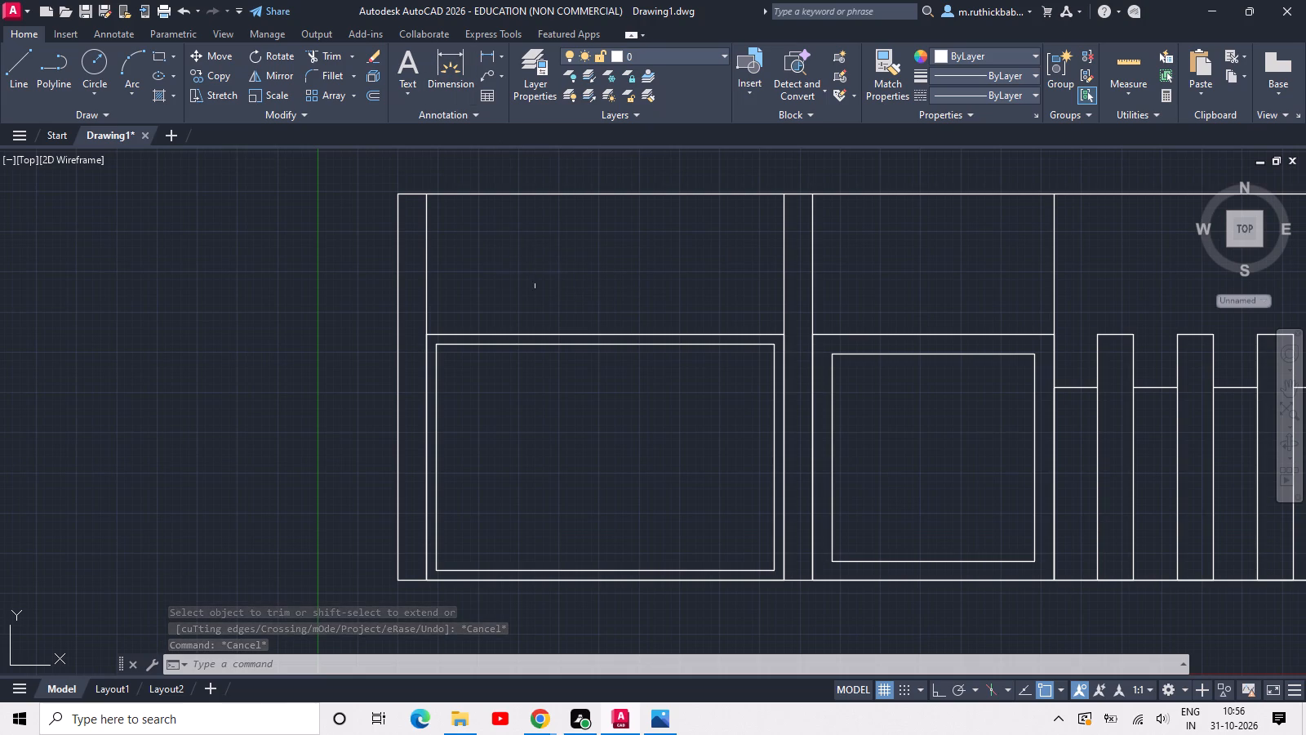
{"action": "scroll", "coordinate": [567, 312], "scroll_direction": "down", "scroll_amount": 1}
{"action": "middle_click_drag", "start_coordinate": [580, 302], "coordinate": [580, 301]}
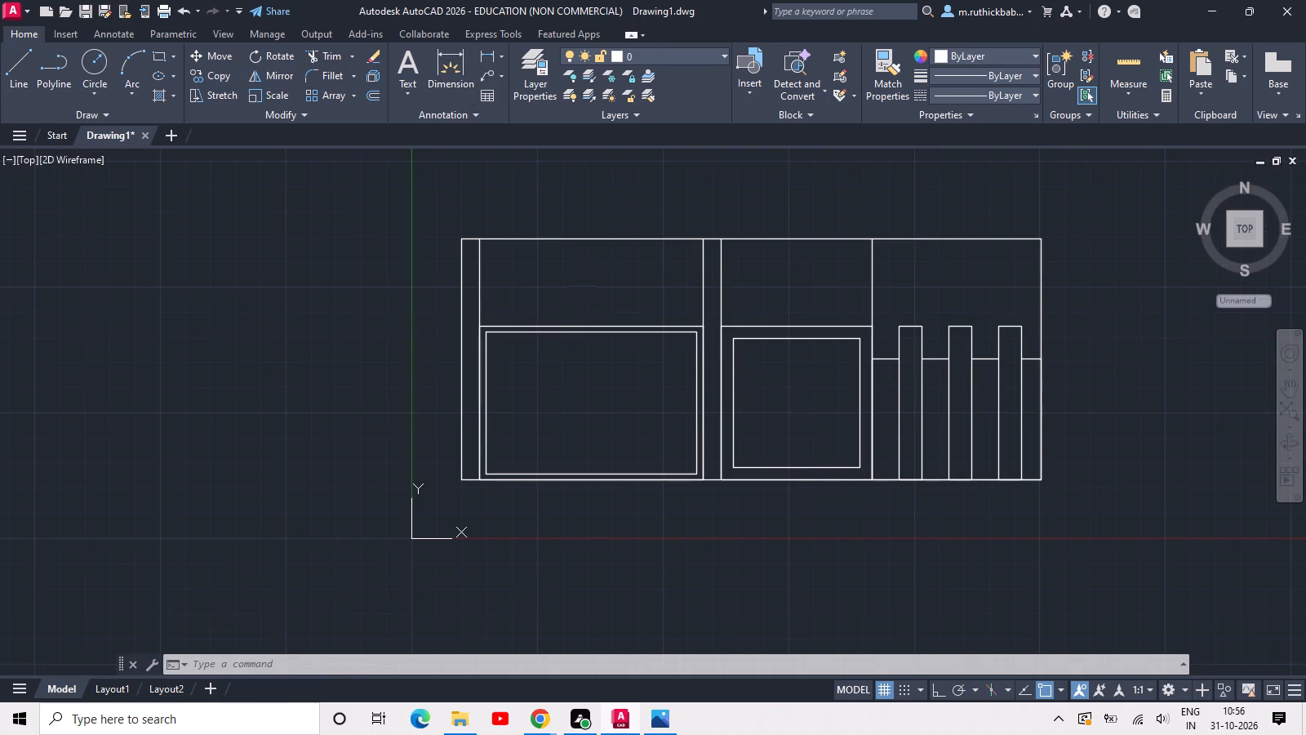
{"action": "middle_click_drag", "start_coordinate": [580, 301], "coordinate": [490, 416]}
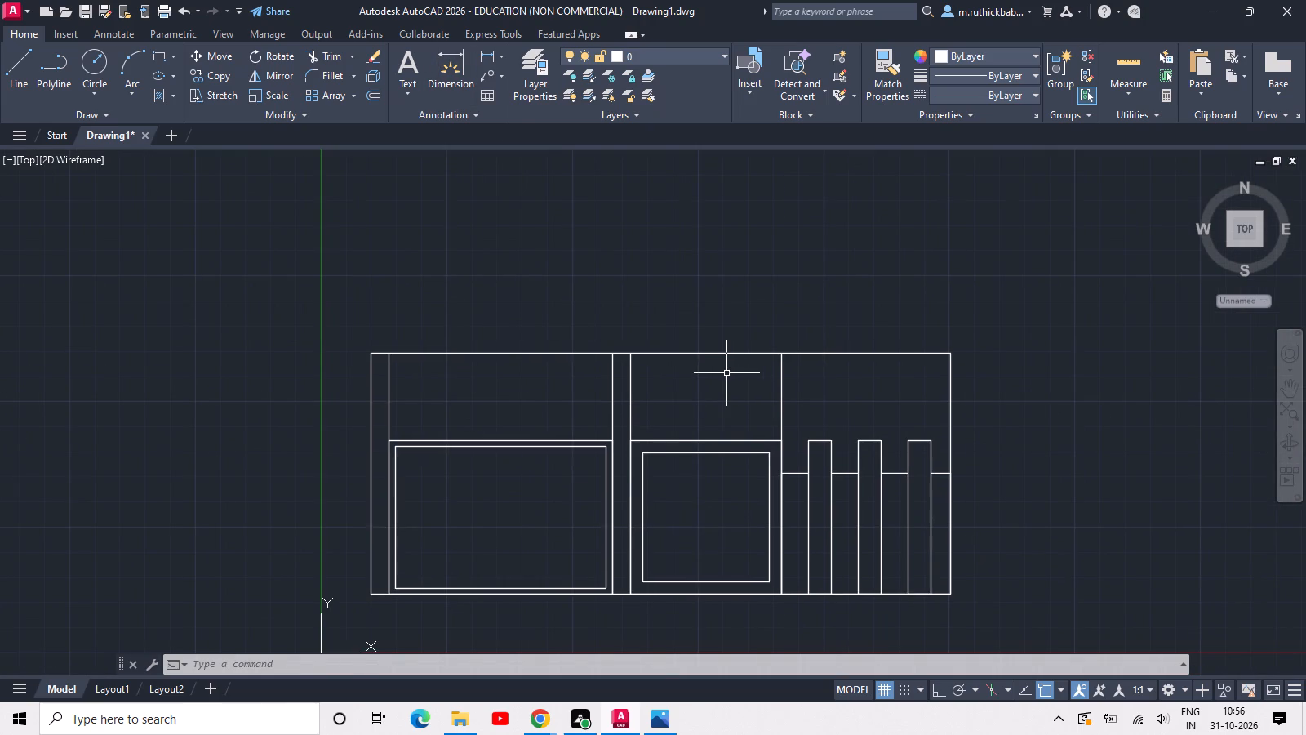
{"action": "type", "text": "rec"}
{"action": "key", "text": "space"}
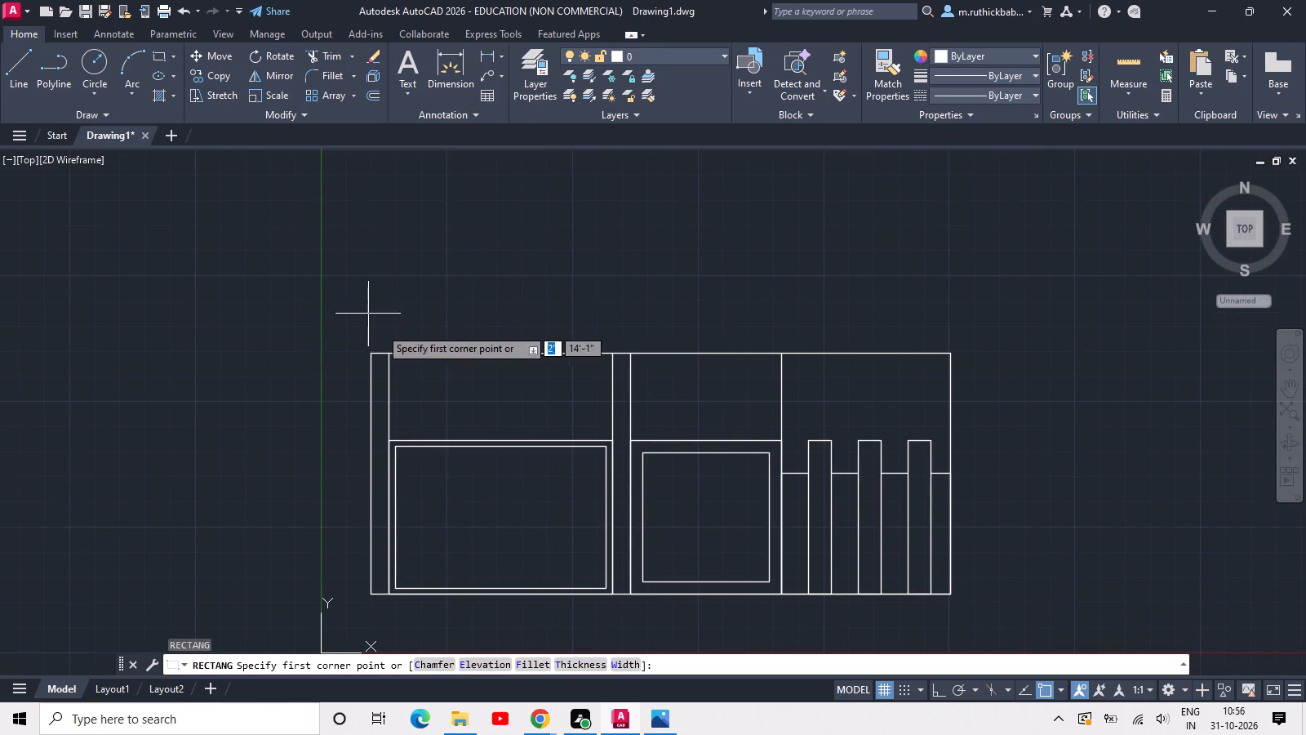
{"action": "left_click", "coordinate": [371, 352]}
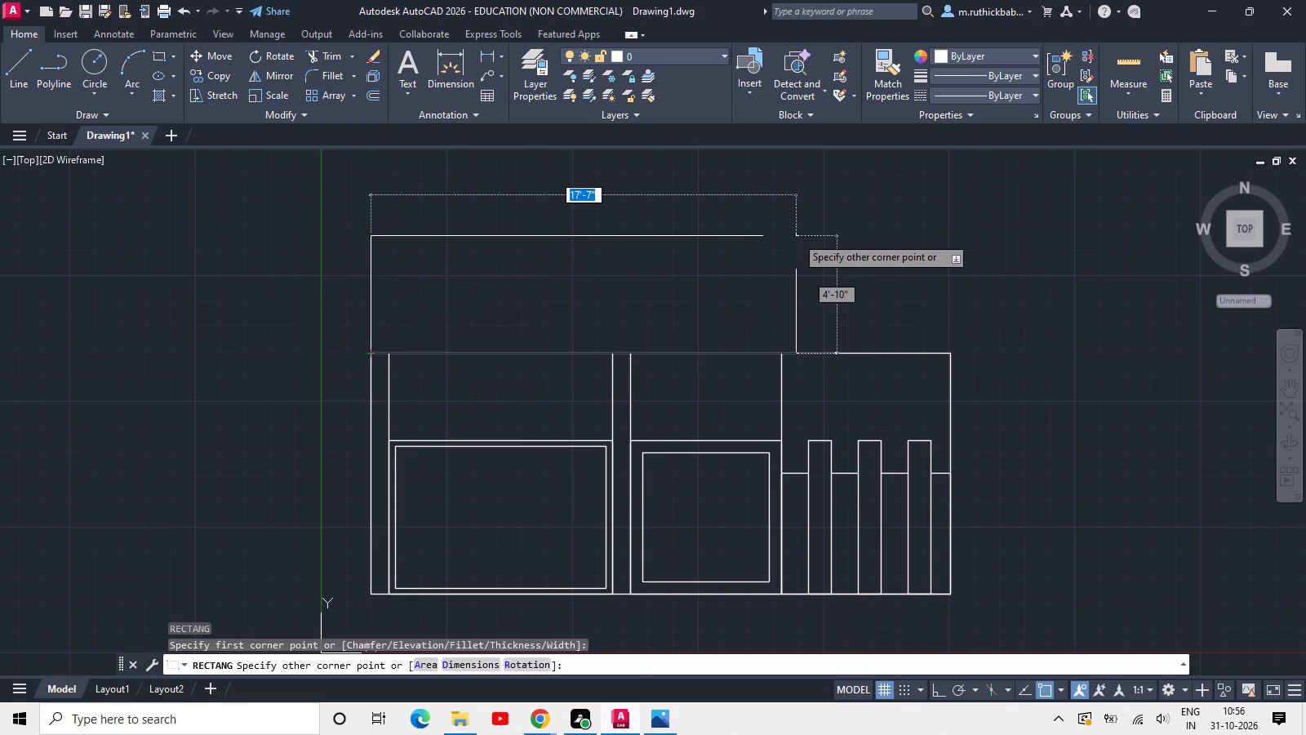
{"action": "type", "text": "24'"}
{"action": "key", "text": "Tab"}
{"action": "key", "text": "1"}
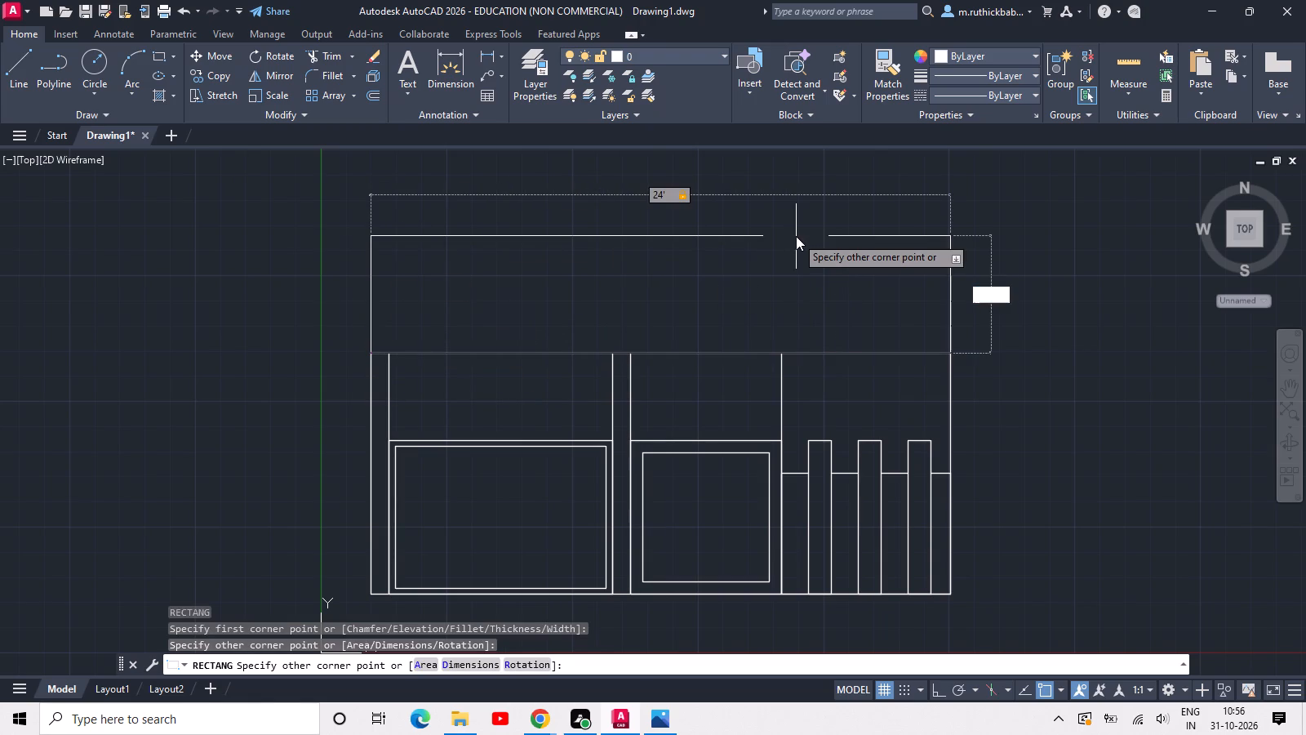
{"action": "type", "text": "0'"}
{"action": "key", "text": "Return"}
Explode the new upper rectangle into separate lines.
{"action": "scroll", "coordinate": [793, 237], "scroll_direction": "down", "scroll_amount": 1}
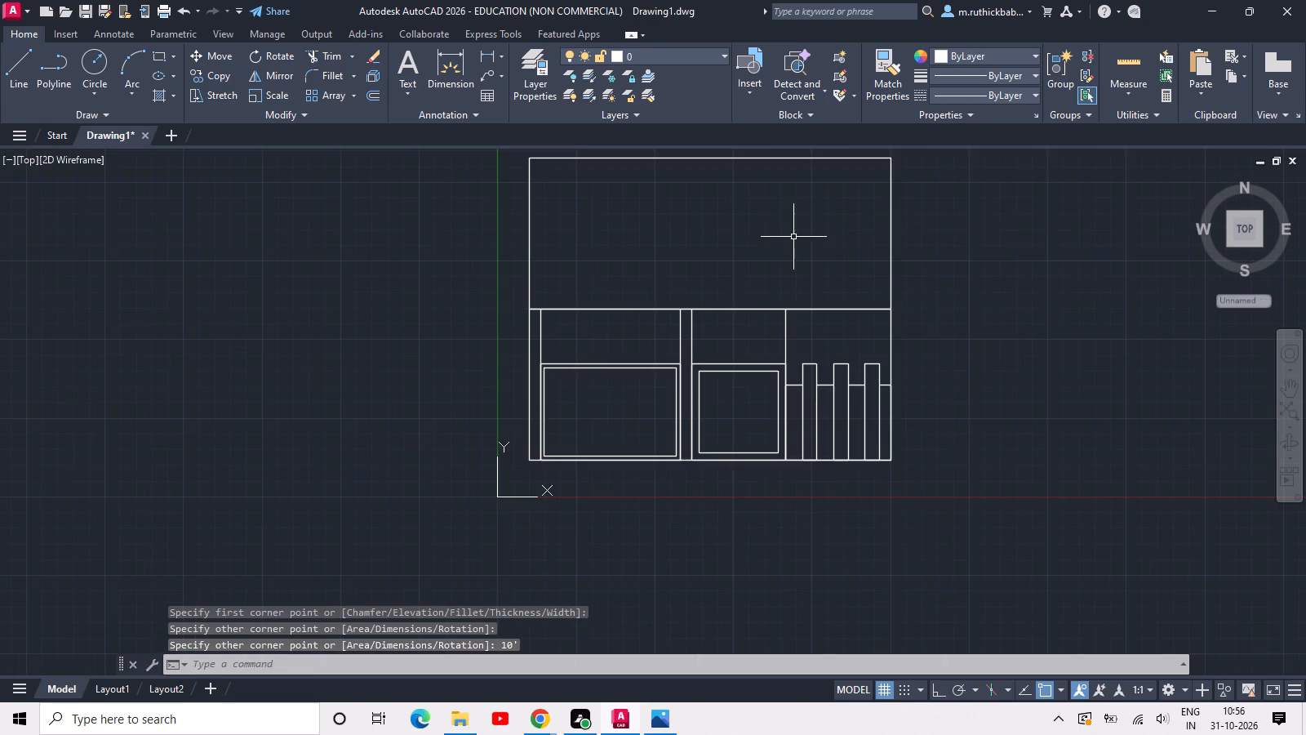
{"action": "middle_click_drag", "start_coordinate": [793, 238], "coordinate": [780, 403]}
{"action": "scroll", "coordinate": [793, 394], "scroll_direction": "up", "scroll_amount": 2}
{"action": "left_click_drag", "start_coordinate": [828, 310], "coordinate": [802, 265]}
{"action": "left_click", "coordinate": [651, 28]}
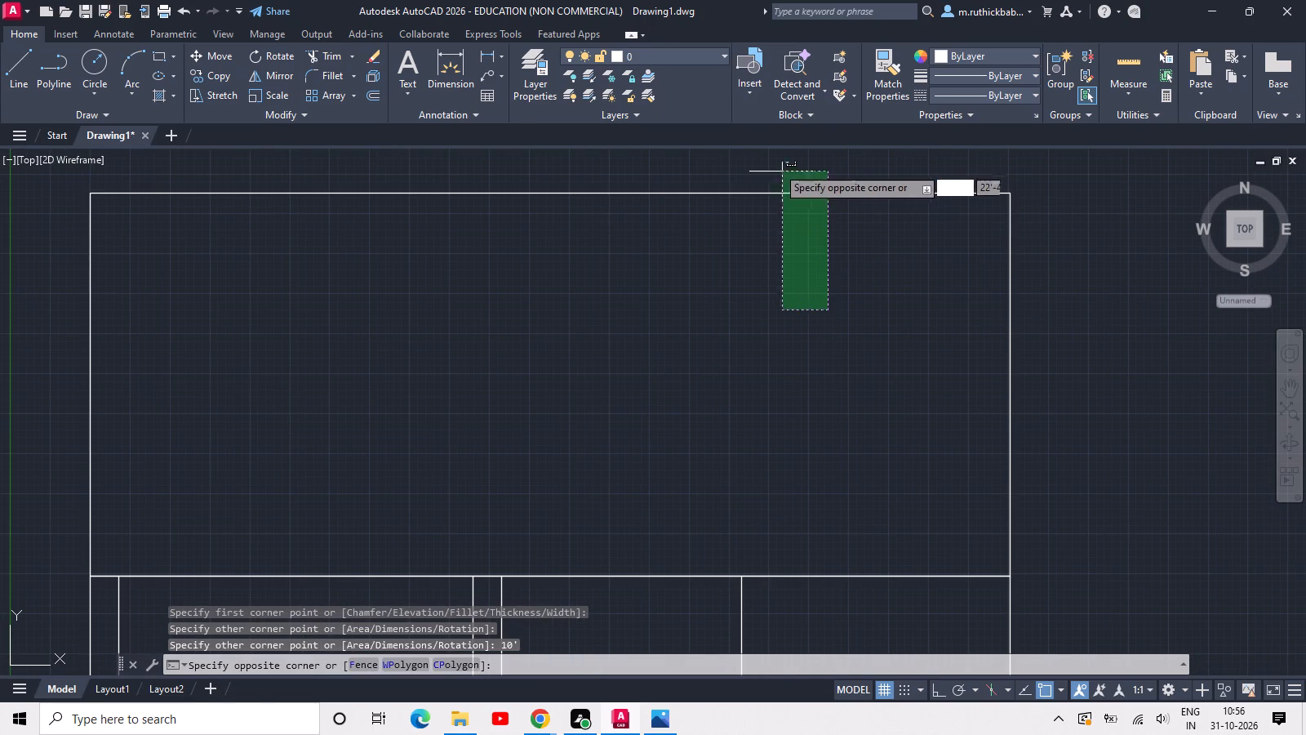
{"action": "left_click", "coordinate": [771, 169]}
{"action": "type", "text": "x off"}
Offset the upper rectangle's left edge 6' inward.
{"action": "key", "text": "space"}
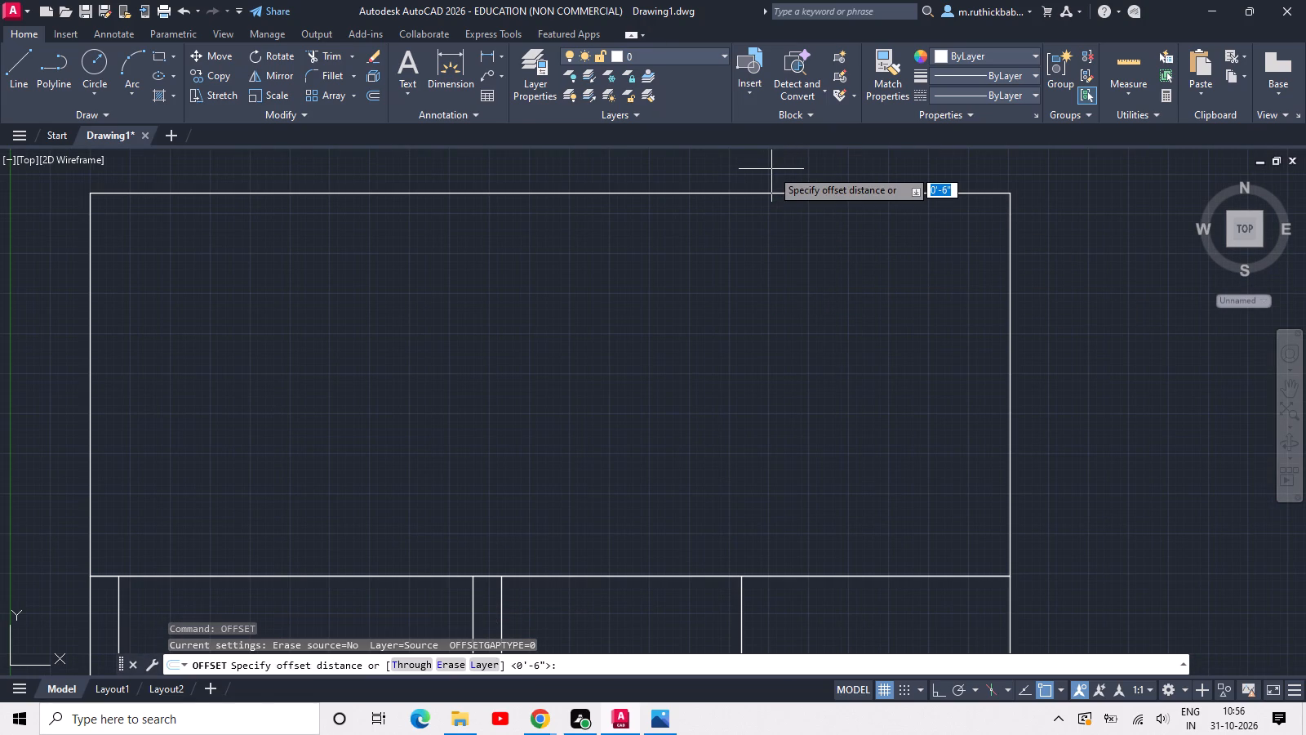
{"action": "scroll", "coordinate": [887, 356], "scroll_direction": "down", "scroll_amount": 1}
{"action": "middle_click_drag", "start_coordinate": [887, 356], "coordinate": [885, 356]}
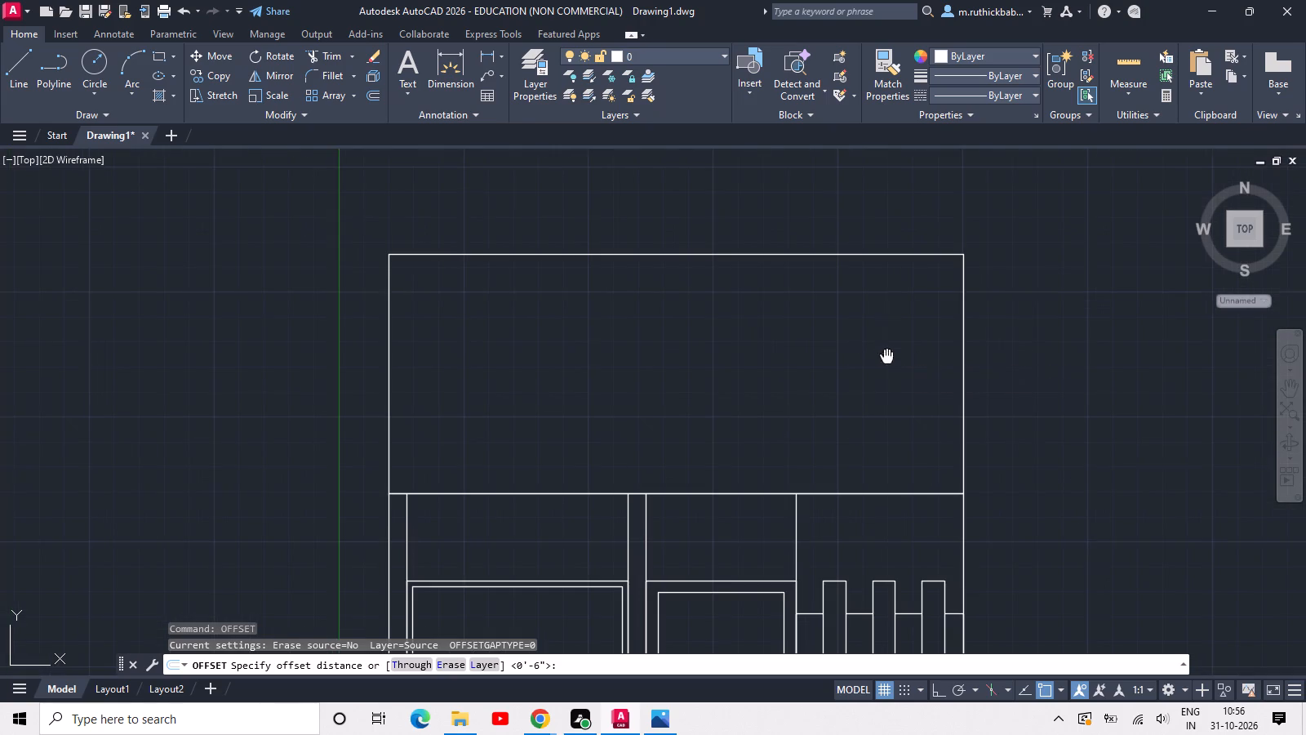
{"action": "middle_click_drag", "start_coordinate": [885, 356], "coordinate": [995, 274]}
{"action": "type", "text": "7'"}
{"action": "key", "text": "Return"}
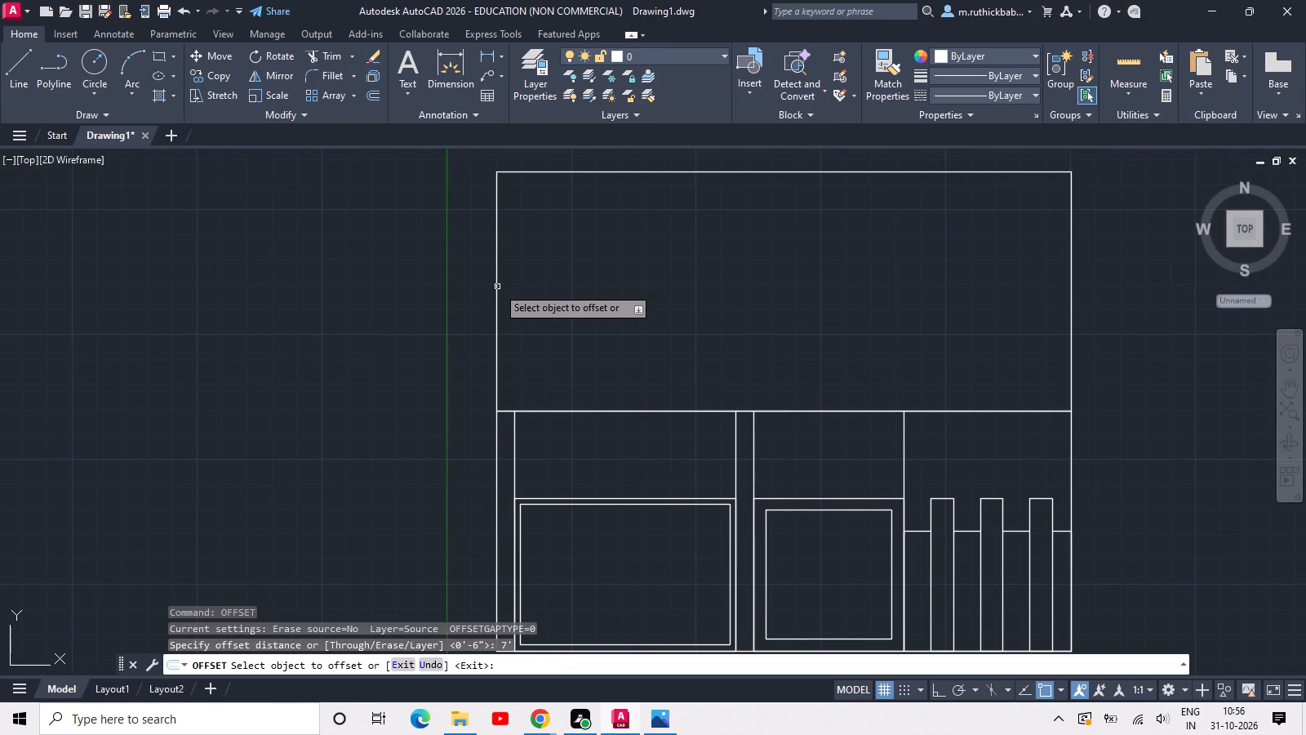
{"action": "left_click", "coordinate": [497, 287]}
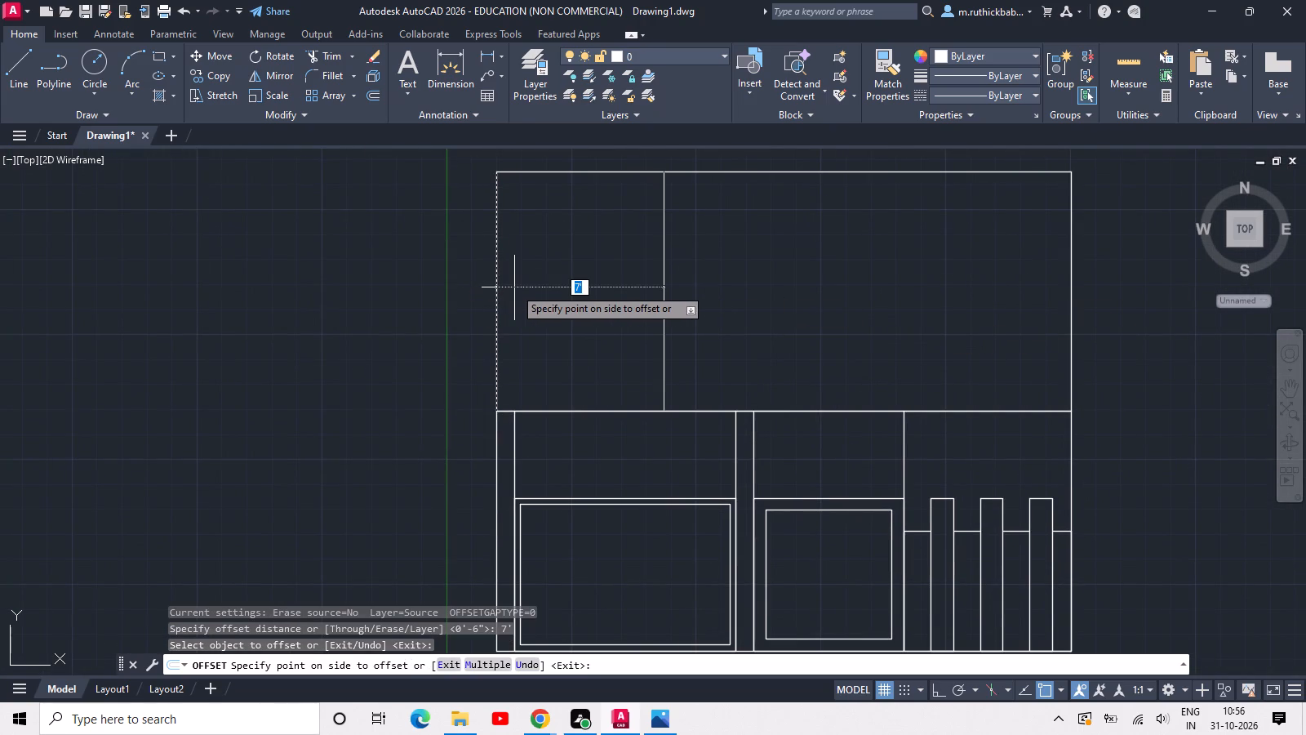
{"action": "type", "text": "6'"}
{"action": "key", "text": "Return"}
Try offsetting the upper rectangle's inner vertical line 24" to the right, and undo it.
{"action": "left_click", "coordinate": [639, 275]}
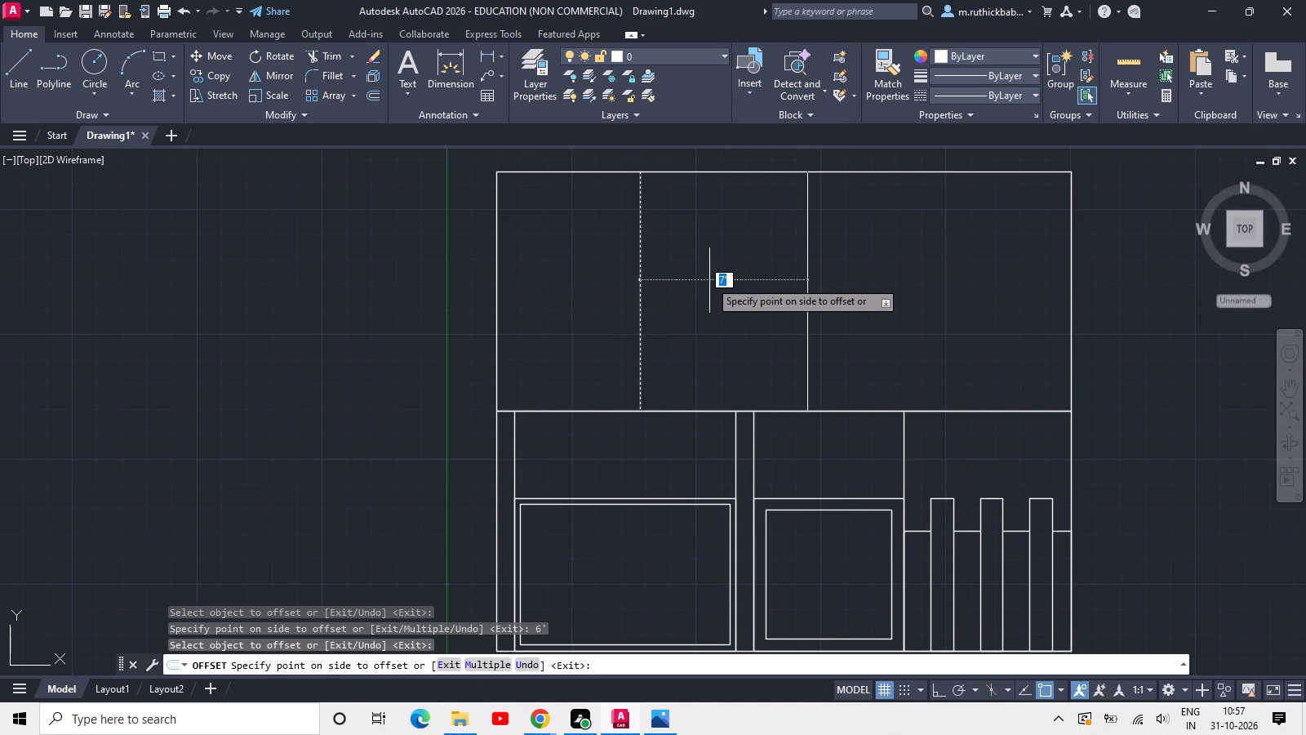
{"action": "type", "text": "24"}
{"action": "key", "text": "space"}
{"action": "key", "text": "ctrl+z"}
Offset the upper rectangle's inner vertical line 18" to the right to form a narrow strip.
{"action": "left_click", "coordinate": [674, 284], "text": "ctrl"}
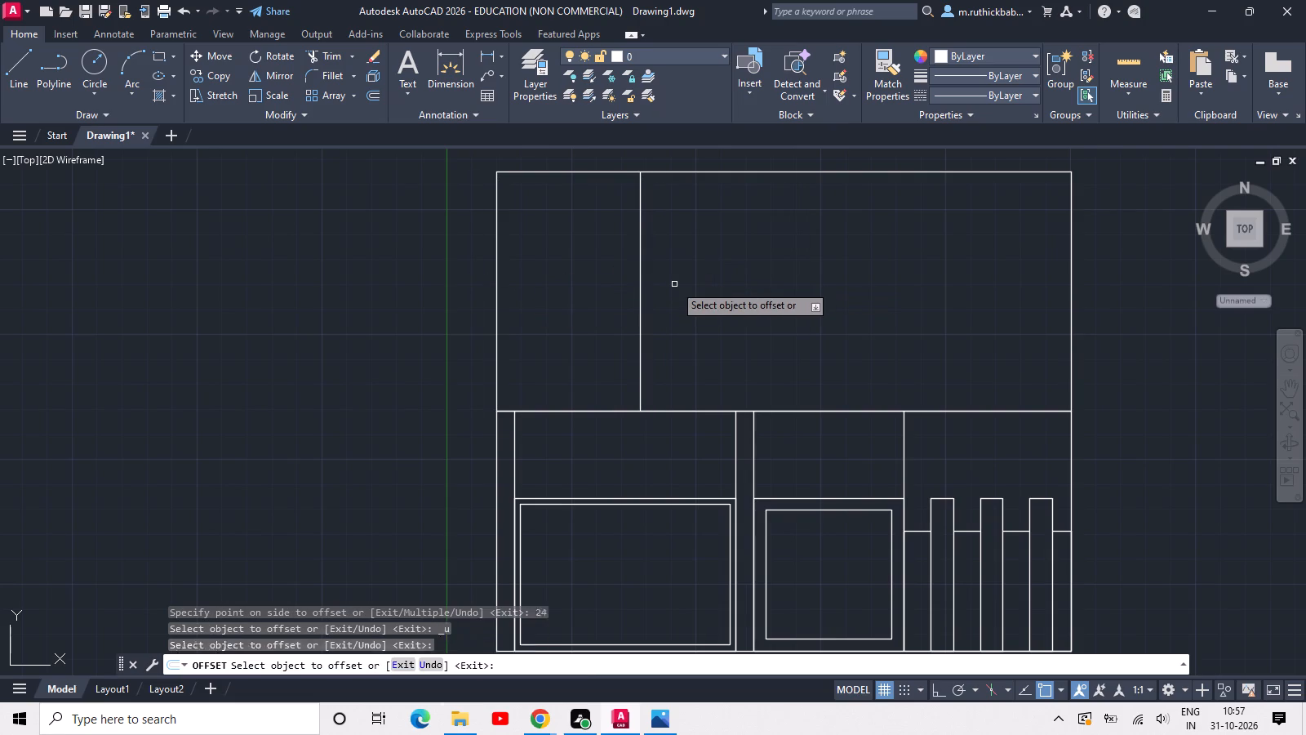
{"action": "left_click", "coordinate": [637, 274]}
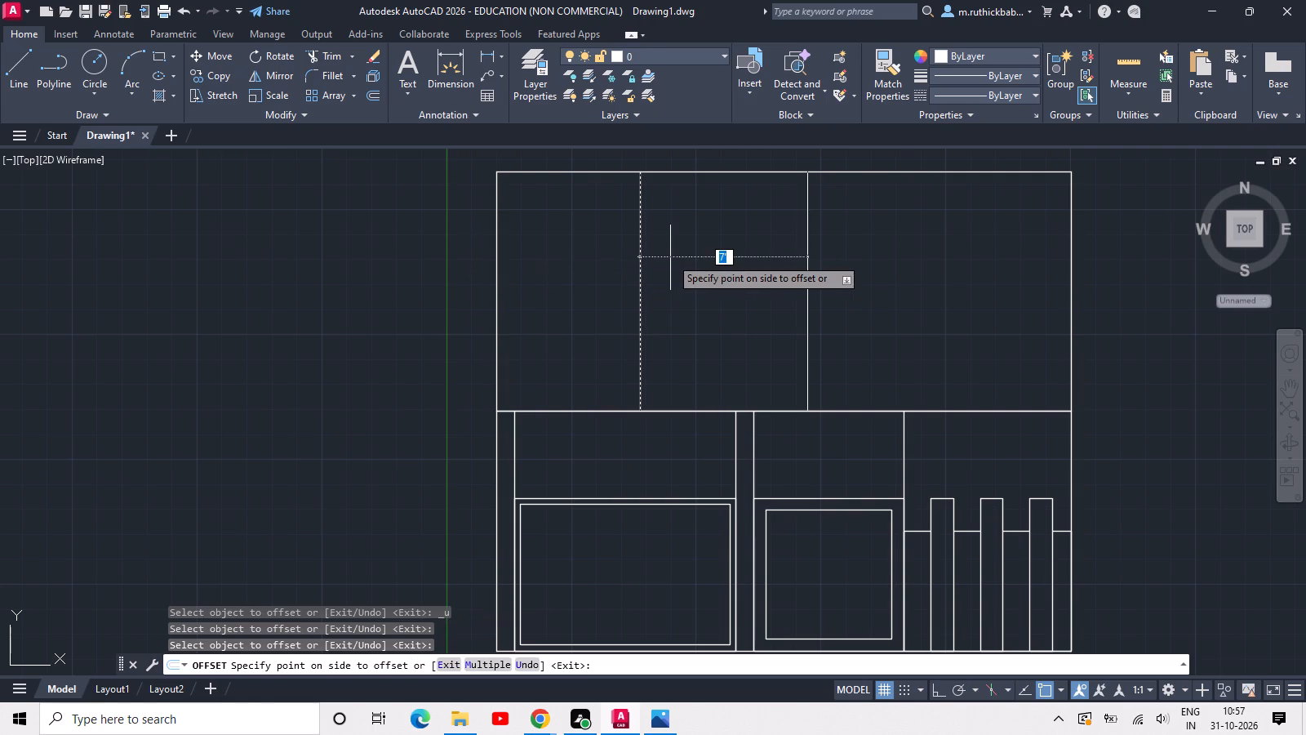
{"action": "key", "text": "1"}
{"action": "type", "text": "8"}
{"action": "key", "text": "space"}
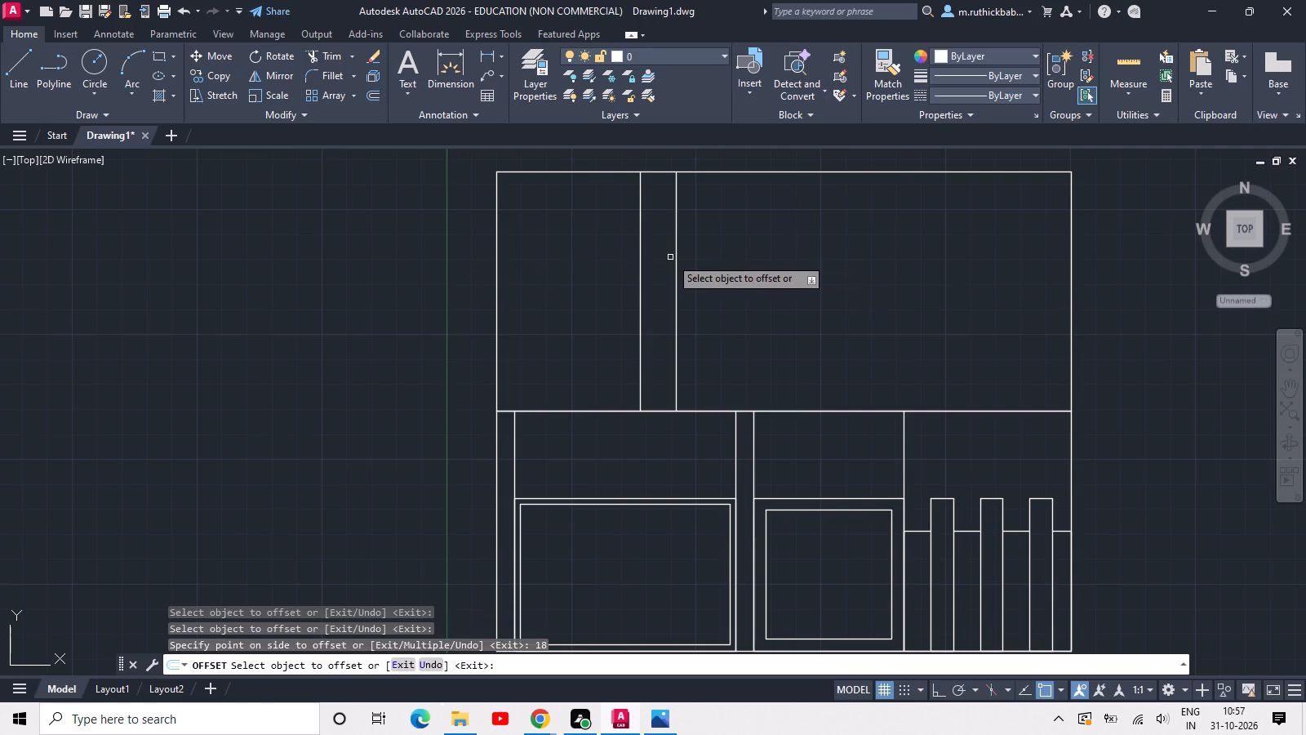
Offset the upper rectangle's top and bottom edges 18" inward.
{"action": "left_click", "coordinate": [760, 170]}
{"action": "type", "text": "18"}
{"action": "key", "text": "space"}
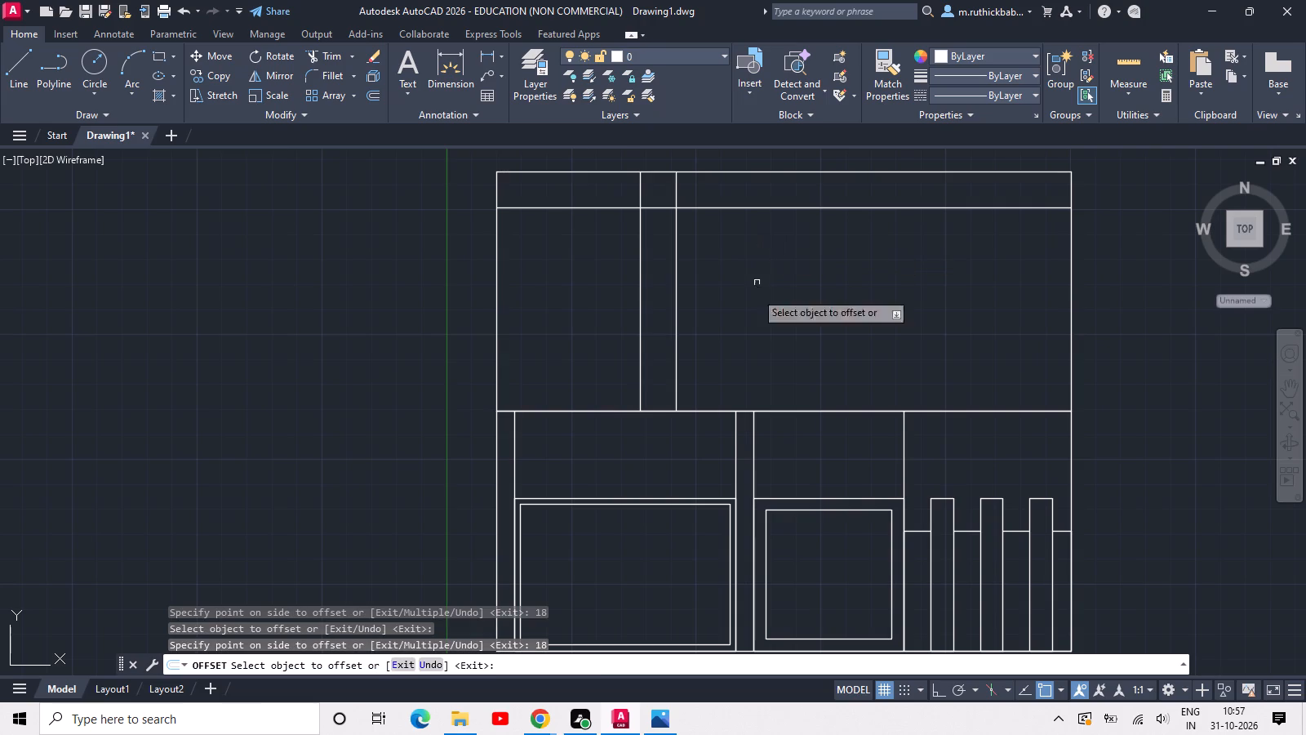
{"action": "left_click", "coordinate": [708, 412]}
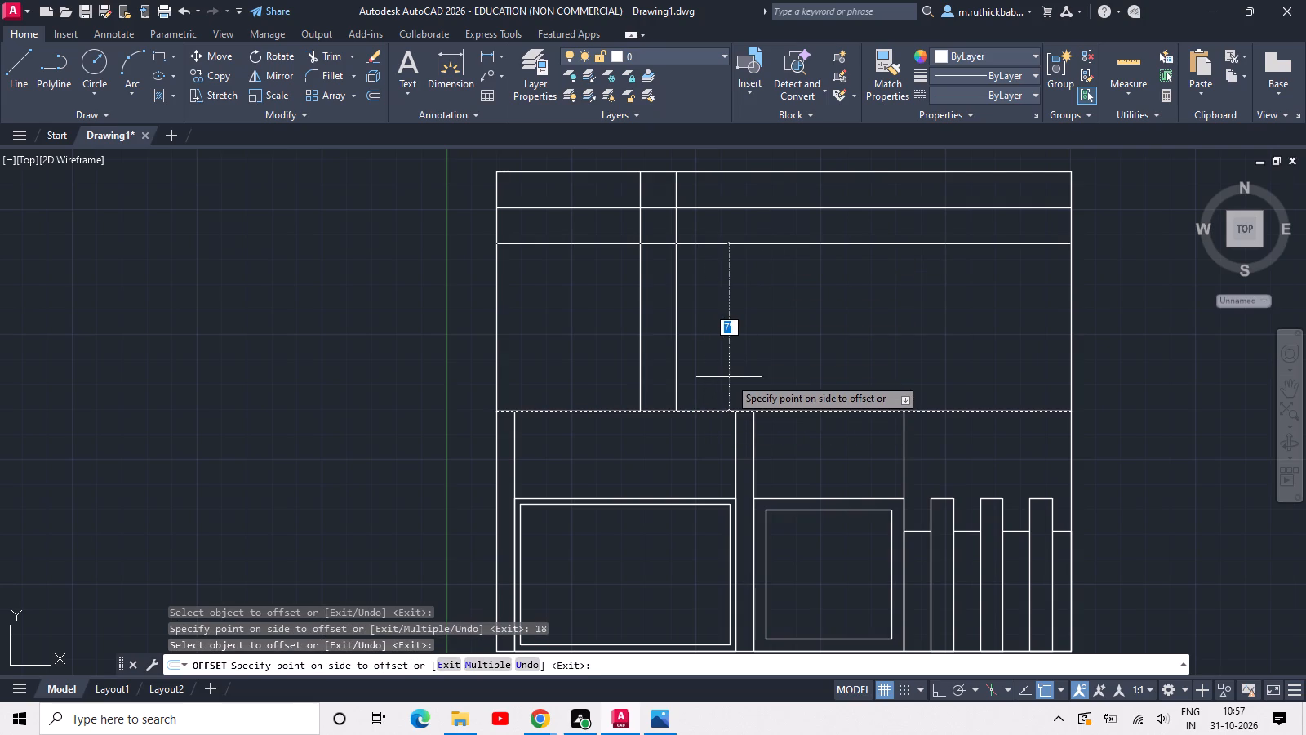
{"action": "key", "text": "1"}
{"action": "type", "text": "8"}
{"action": "key", "text": "space"}
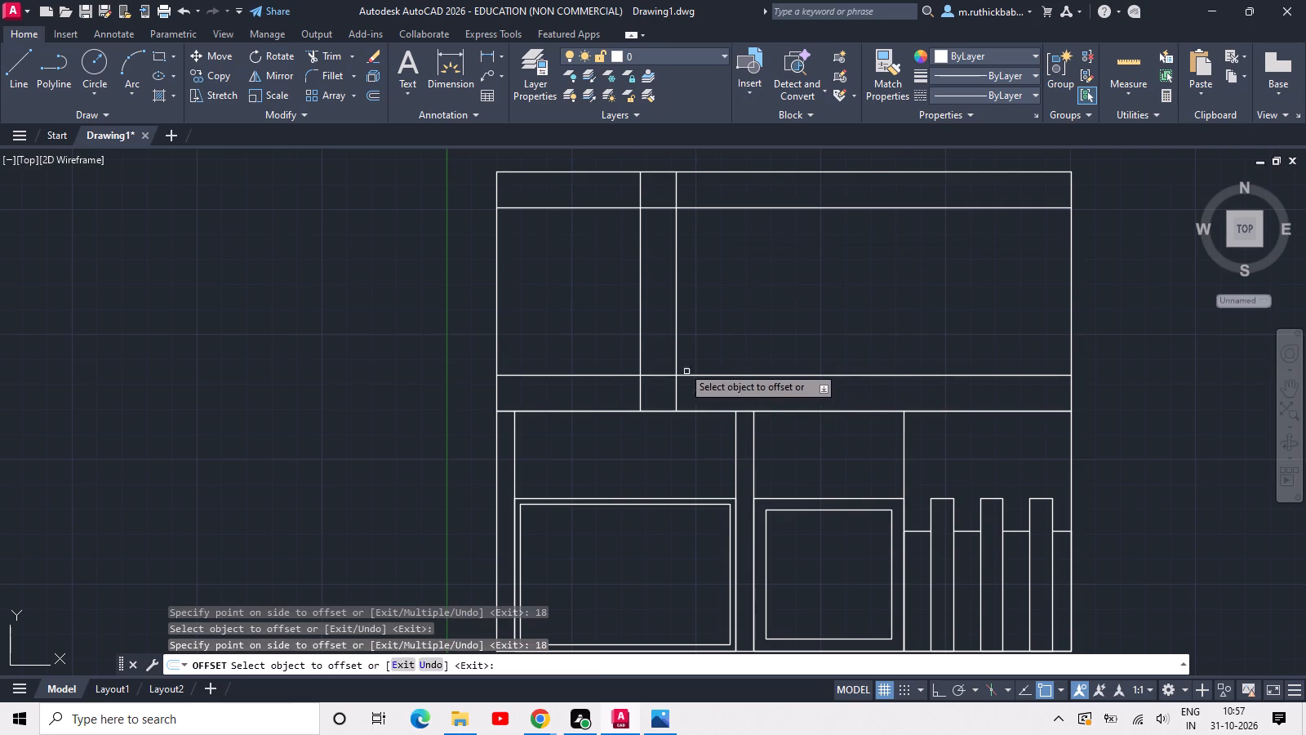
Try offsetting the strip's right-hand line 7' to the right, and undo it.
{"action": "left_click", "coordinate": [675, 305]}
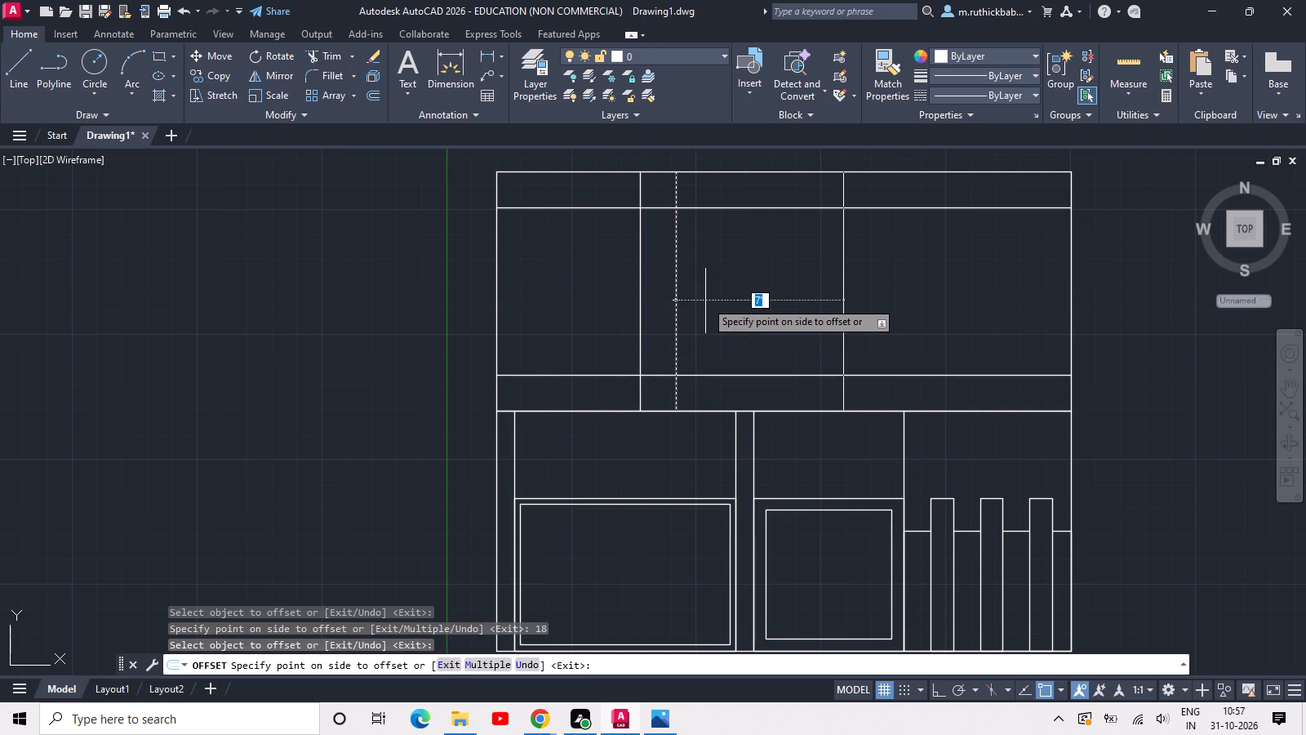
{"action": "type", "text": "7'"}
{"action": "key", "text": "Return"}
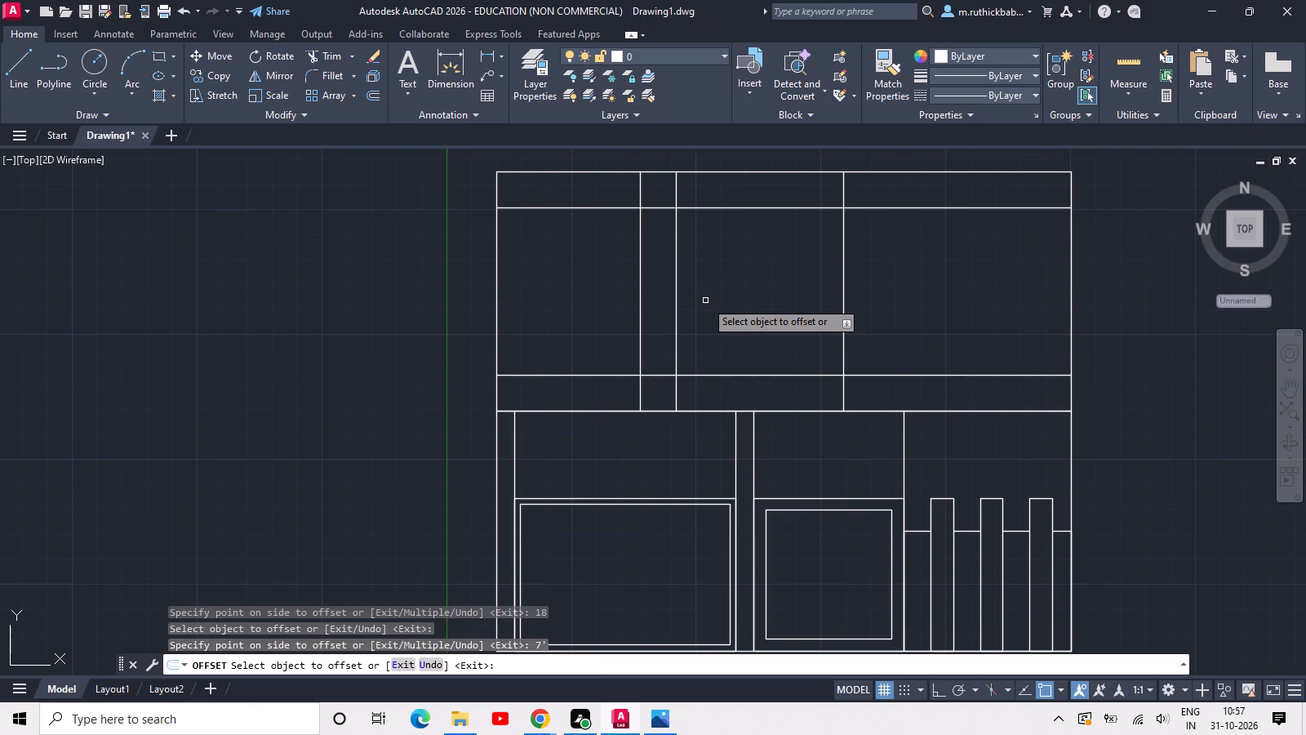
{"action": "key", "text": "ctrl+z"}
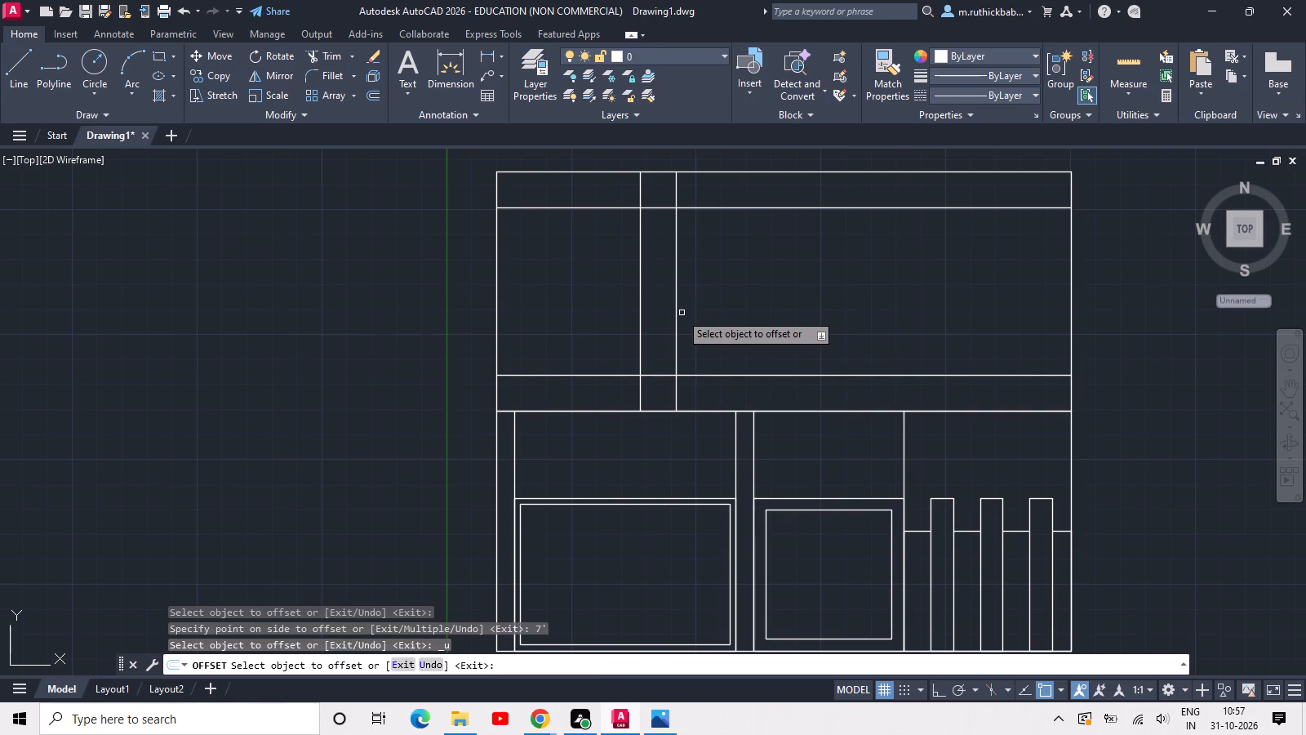
Offset the right-hand line of the 18" strip 8'6" to the right.
{"action": "left_click", "coordinate": [678, 314]}
{"action": "left_click", "coordinate": [676, 317]}
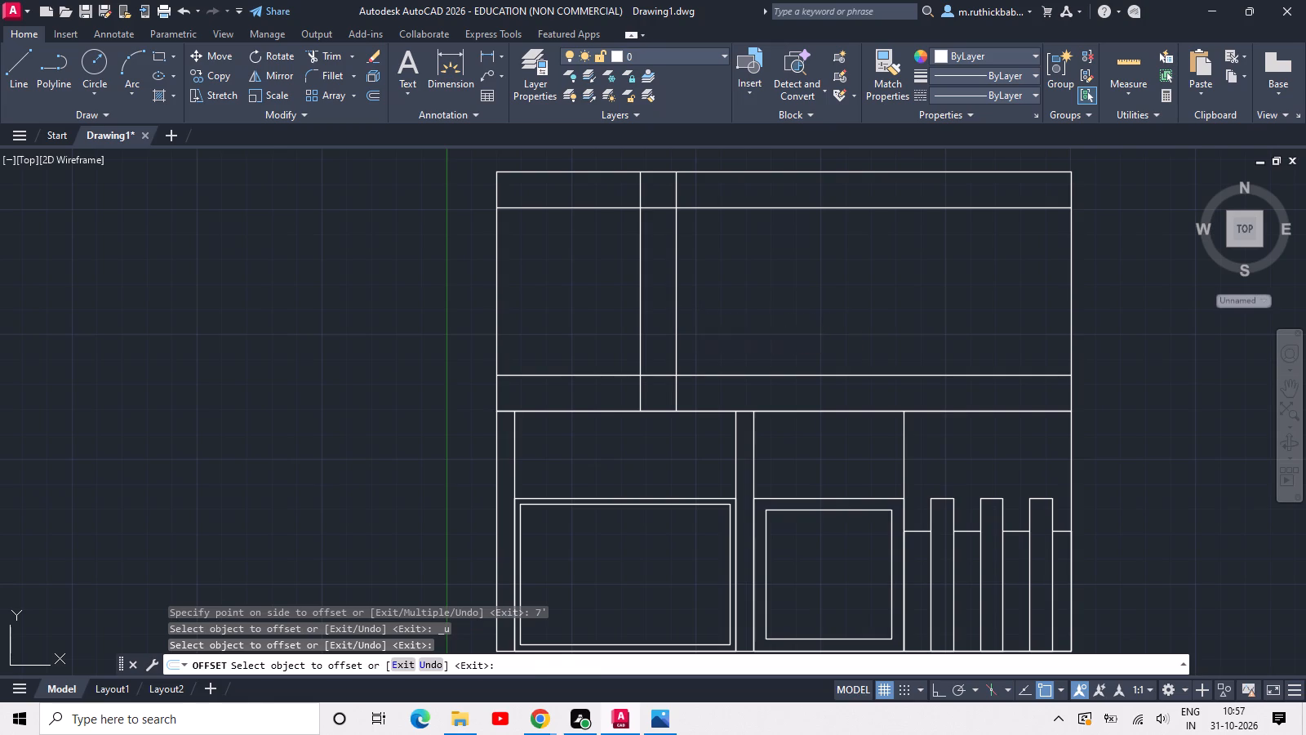
{"action": "type", "text": "8'"}
{"action": "type", "text": "6"}
{"action": "key", "text": "space"}
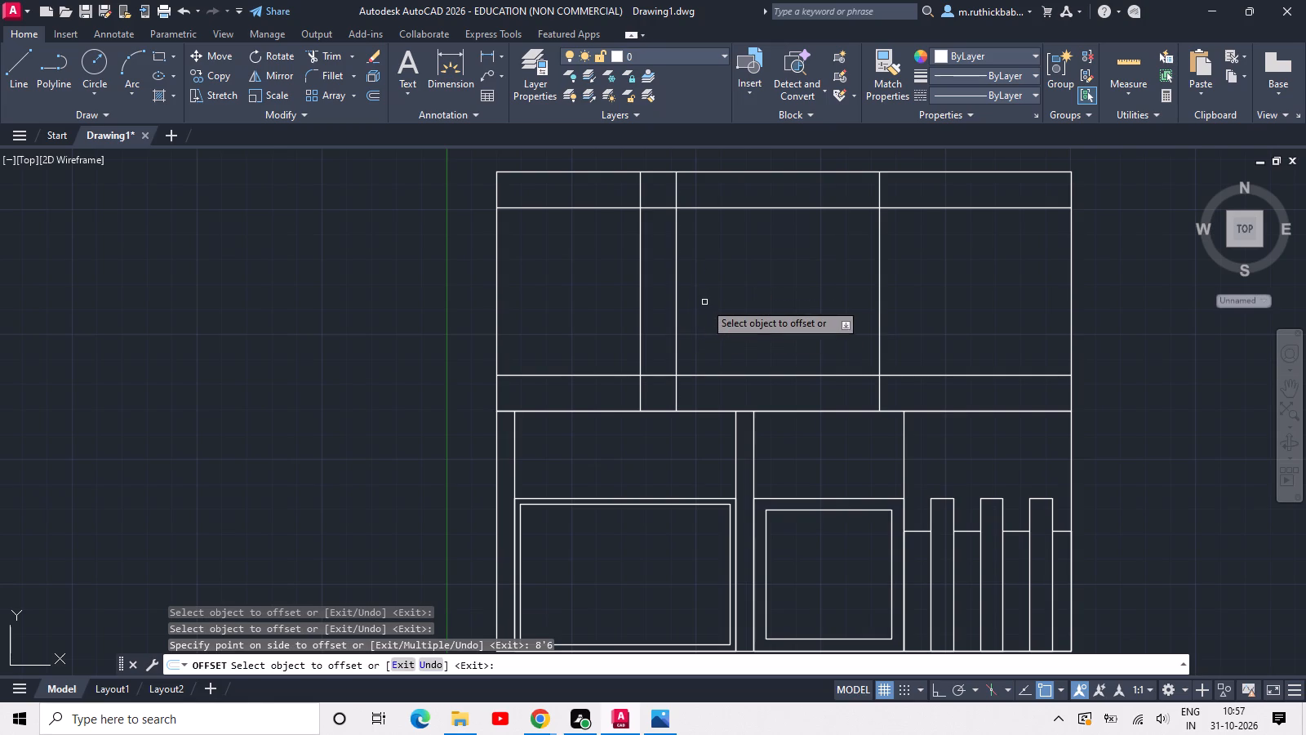
{"action": "left_click", "coordinate": [878, 297]}
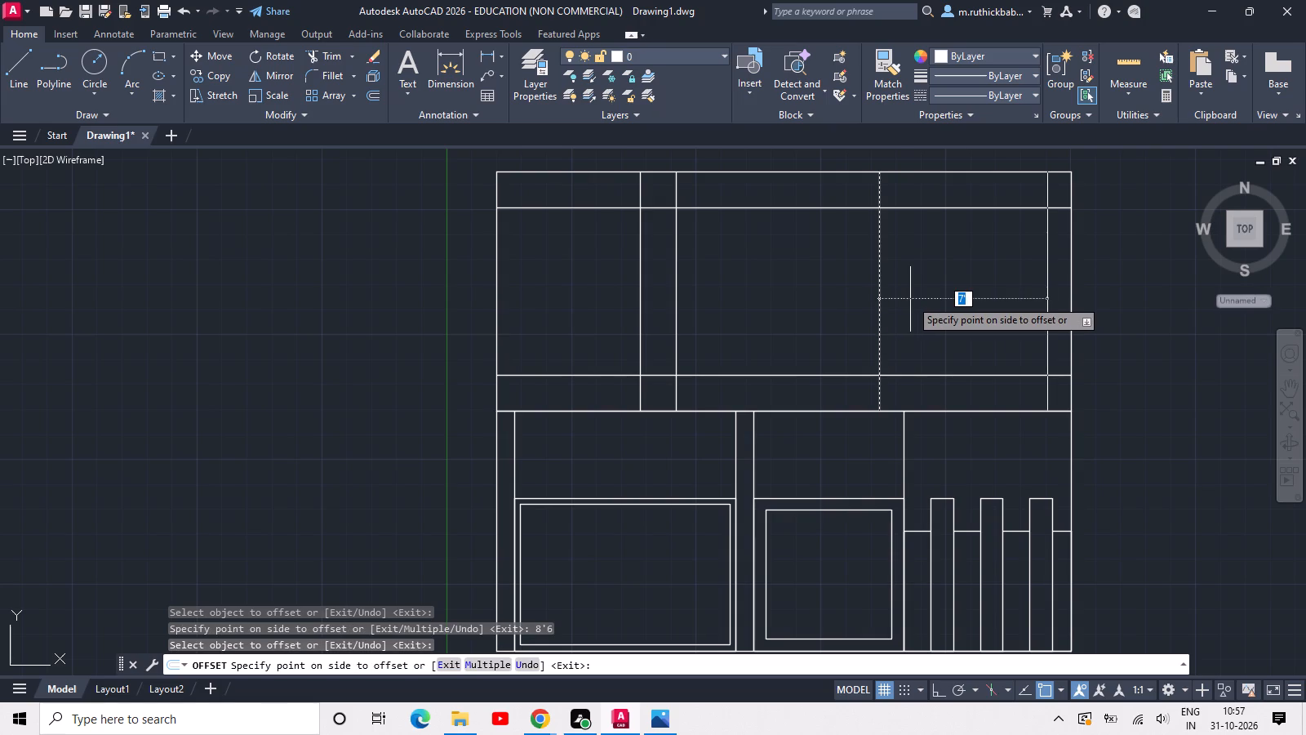
{"action": "key", "text": "Escape"}
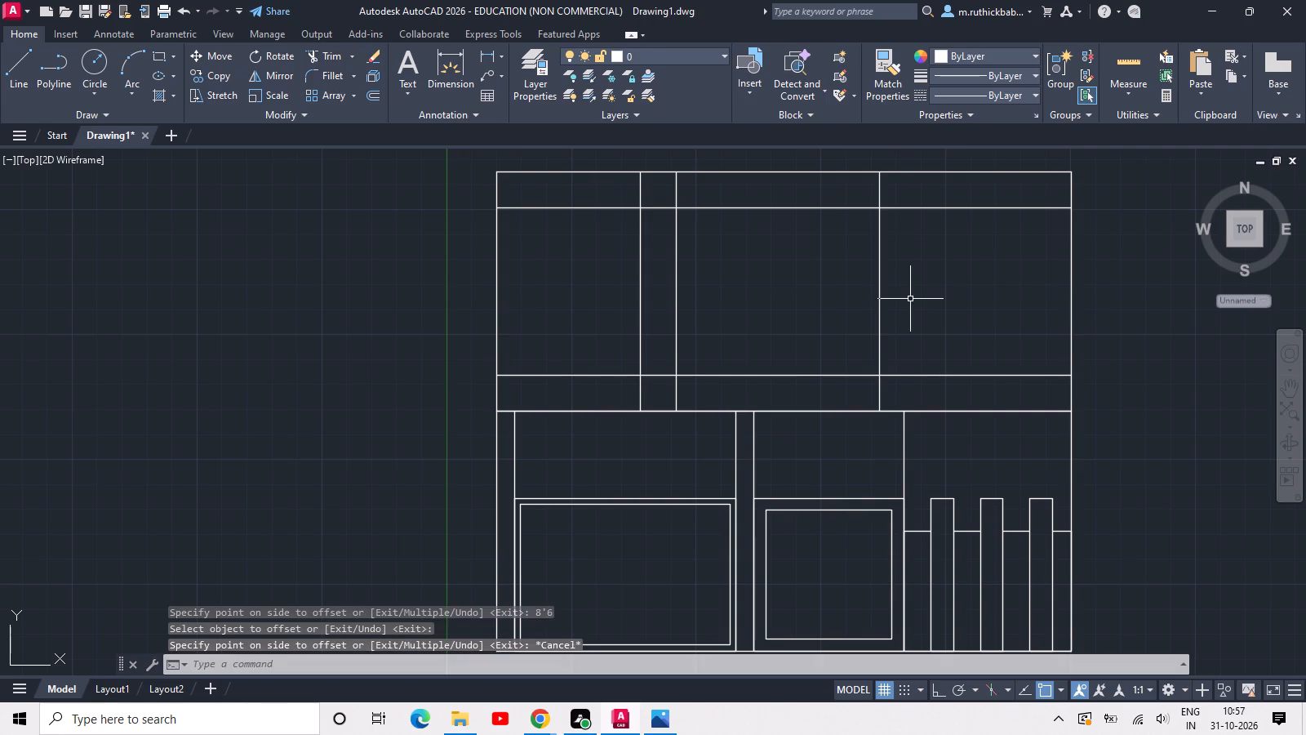
Extend the lower layout's right bay divider upward to the upper rectangle's top edge.
{"action": "type", "text": "ex"}
{"action": "key", "text": "space"}
{"action": "key", "text": "space"}
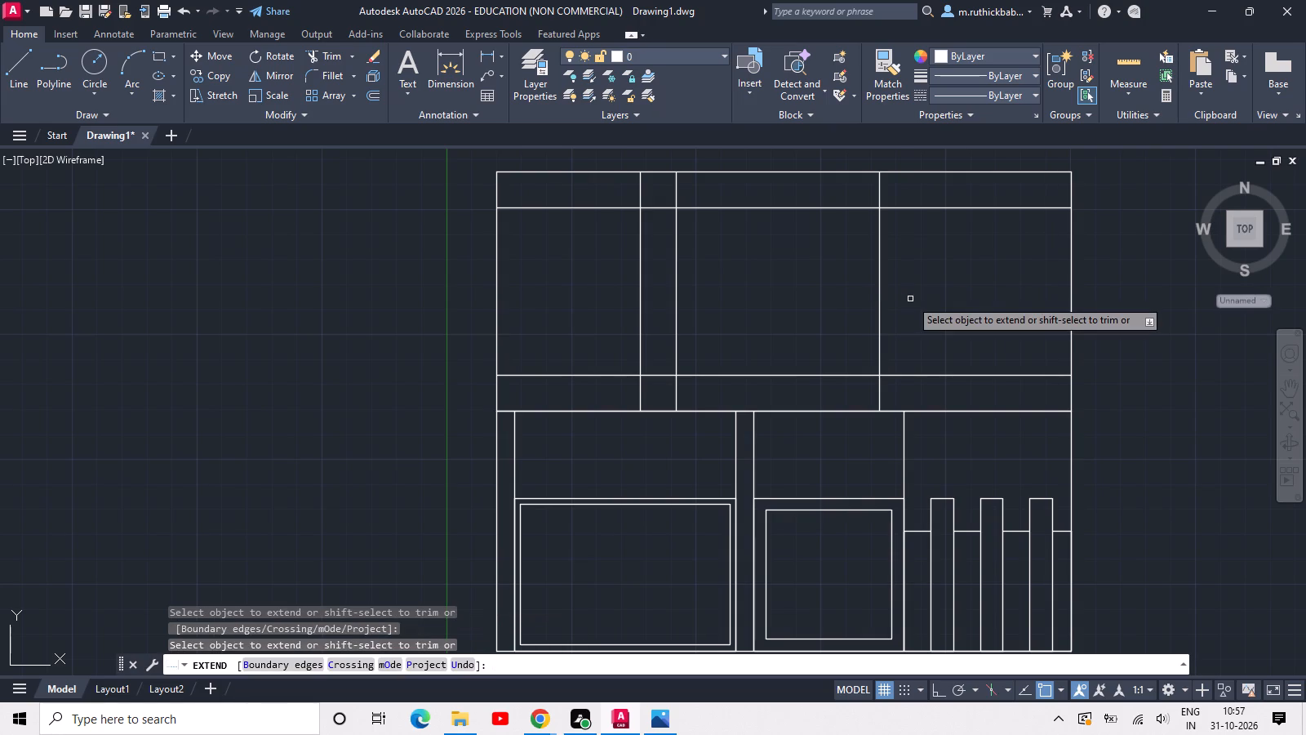
{"action": "left_click", "coordinate": [904, 439]}
{"action": "left_click", "coordinate": [904, 396]}
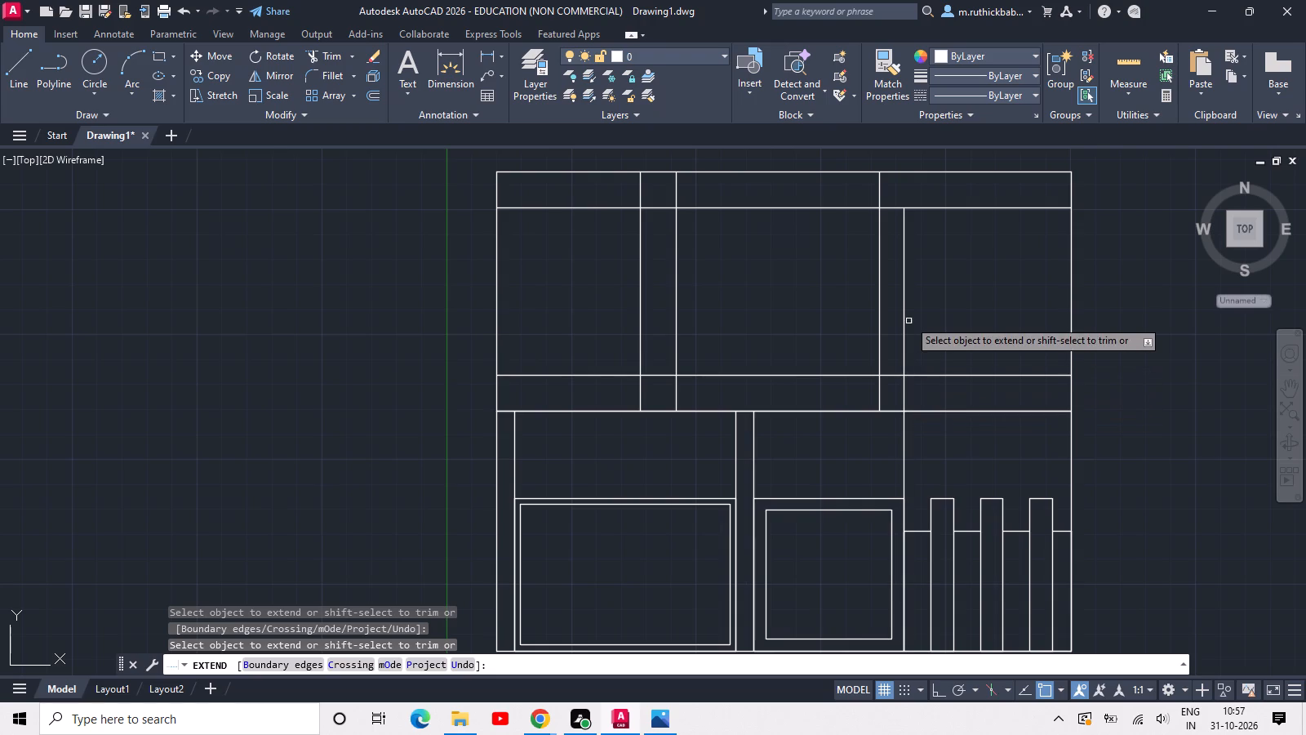
{"action": "left_click", "coordinate": [905, 290]}
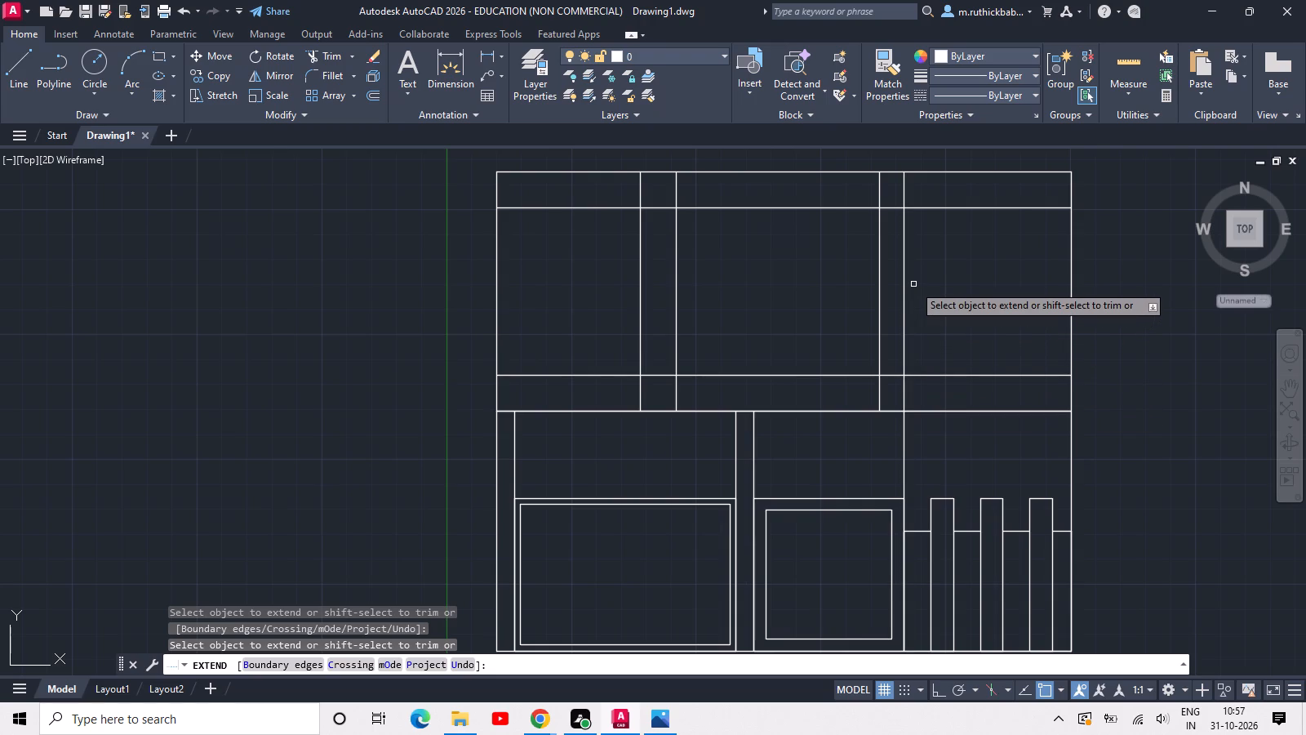
{"action": "key", "text": "Escape"}
{"action": "key", "text": "Escape"}
Turn on Ortho and shift the upper part's vertical line beside the right bay divider a short distance to the left.
{"action": "scroll", "coordinate": [900, 292], "scroll_direction": "up", "scroll_amount": 3}
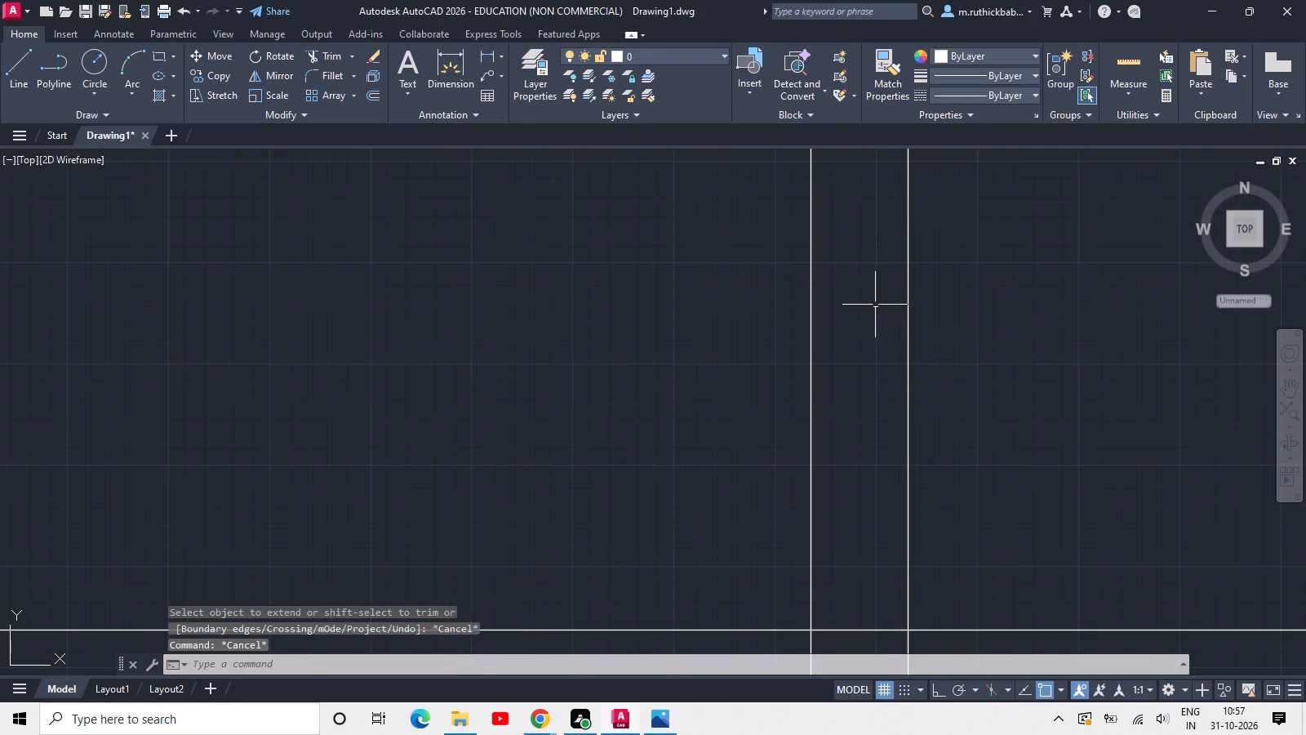
{"action": "left_click_drag", "start_coordinate": [870, 311], "coordinate": [859, 310]}
{"action": "left_click", "coordinate": [745, 292]}
{"action": "scroll", "coordinate": [763, 279], "scroll_direction": "down", "scroll_amount": 4}
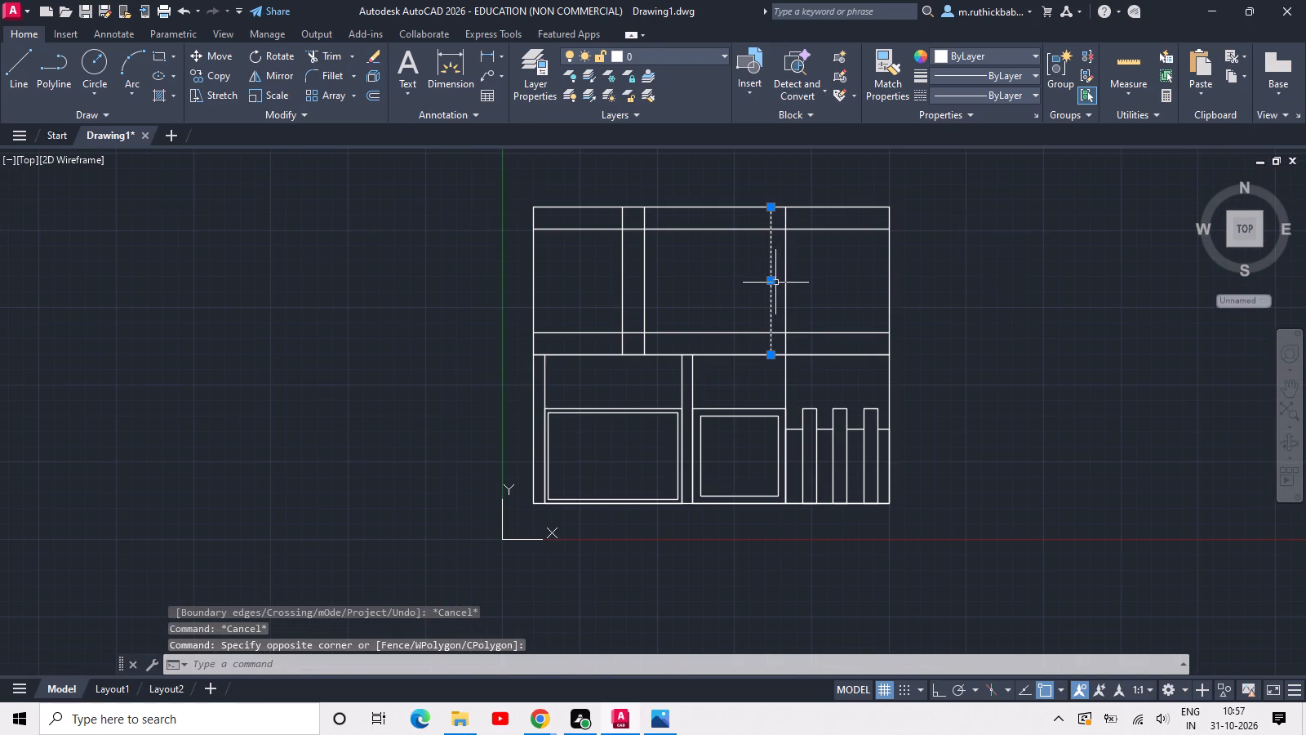
{"action": "left_click", "coordinate": [774, 285]}
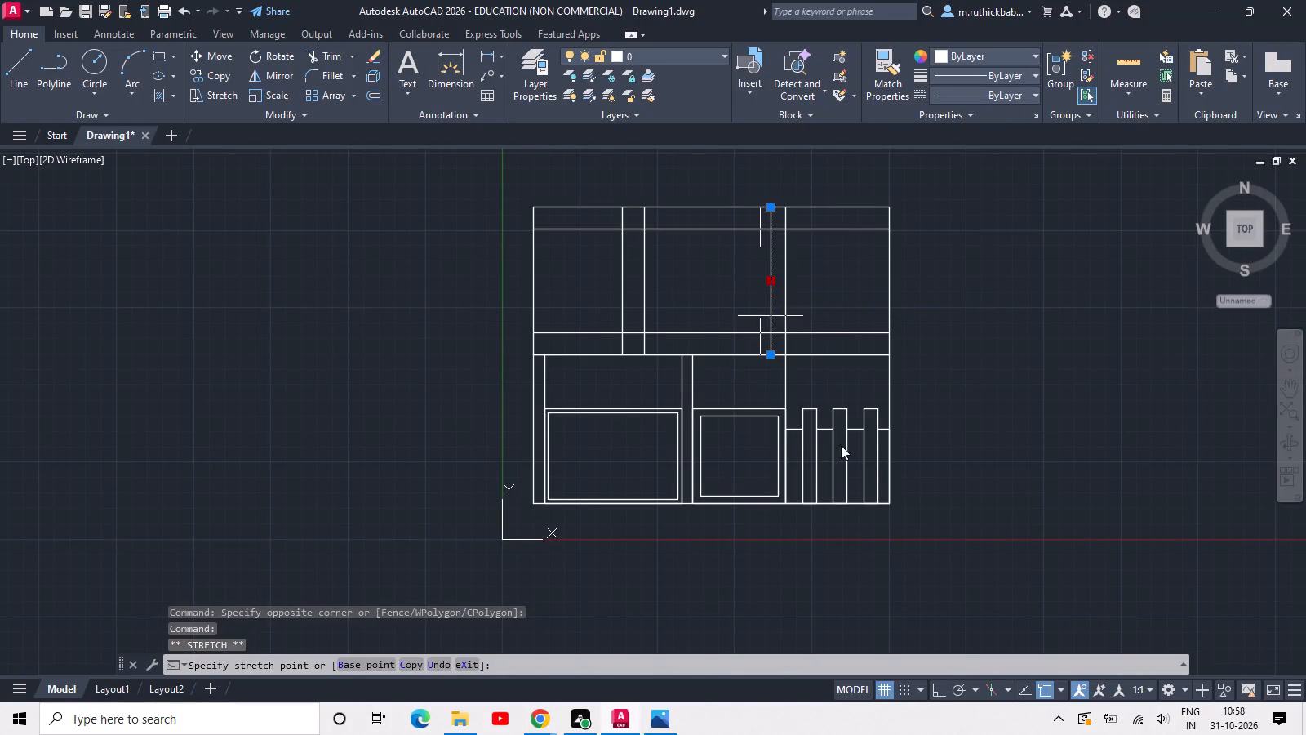
{"action": "left_click", "coordinate": [934, 692]}
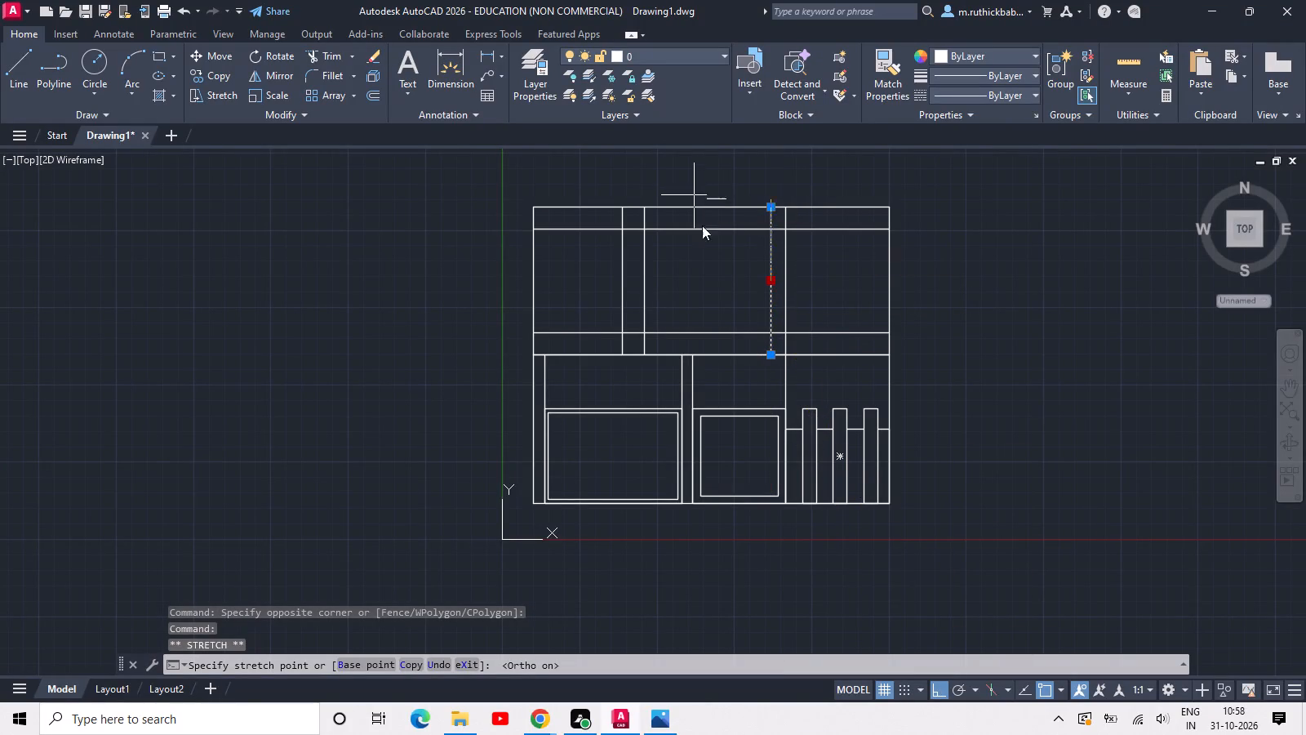
{"action": "left_click", "coordinate": [760, 284]}
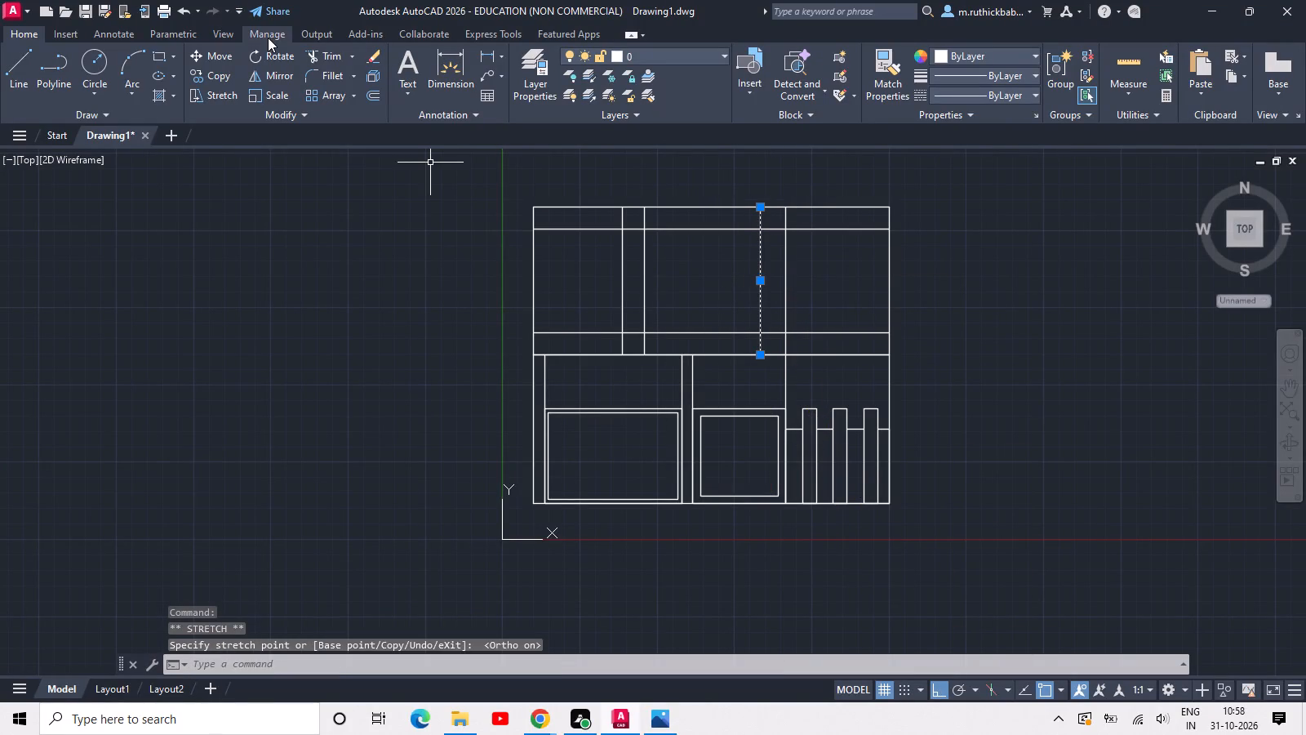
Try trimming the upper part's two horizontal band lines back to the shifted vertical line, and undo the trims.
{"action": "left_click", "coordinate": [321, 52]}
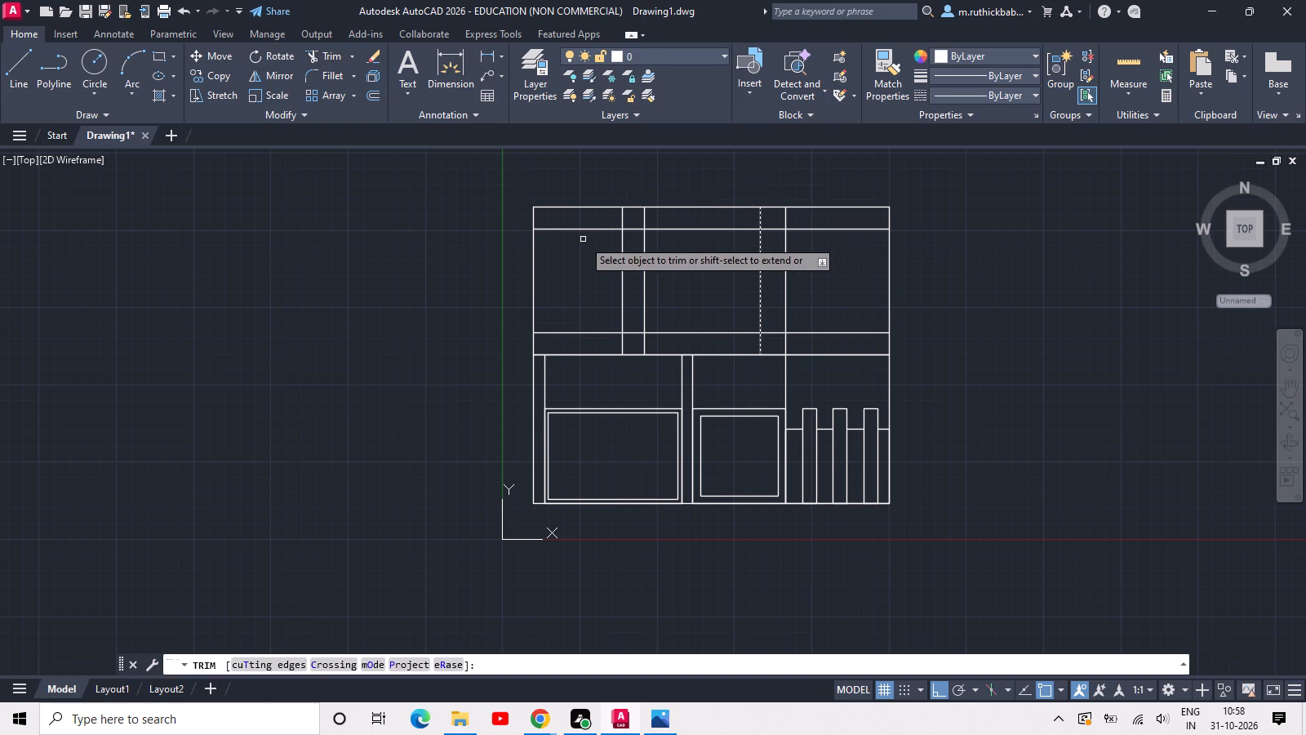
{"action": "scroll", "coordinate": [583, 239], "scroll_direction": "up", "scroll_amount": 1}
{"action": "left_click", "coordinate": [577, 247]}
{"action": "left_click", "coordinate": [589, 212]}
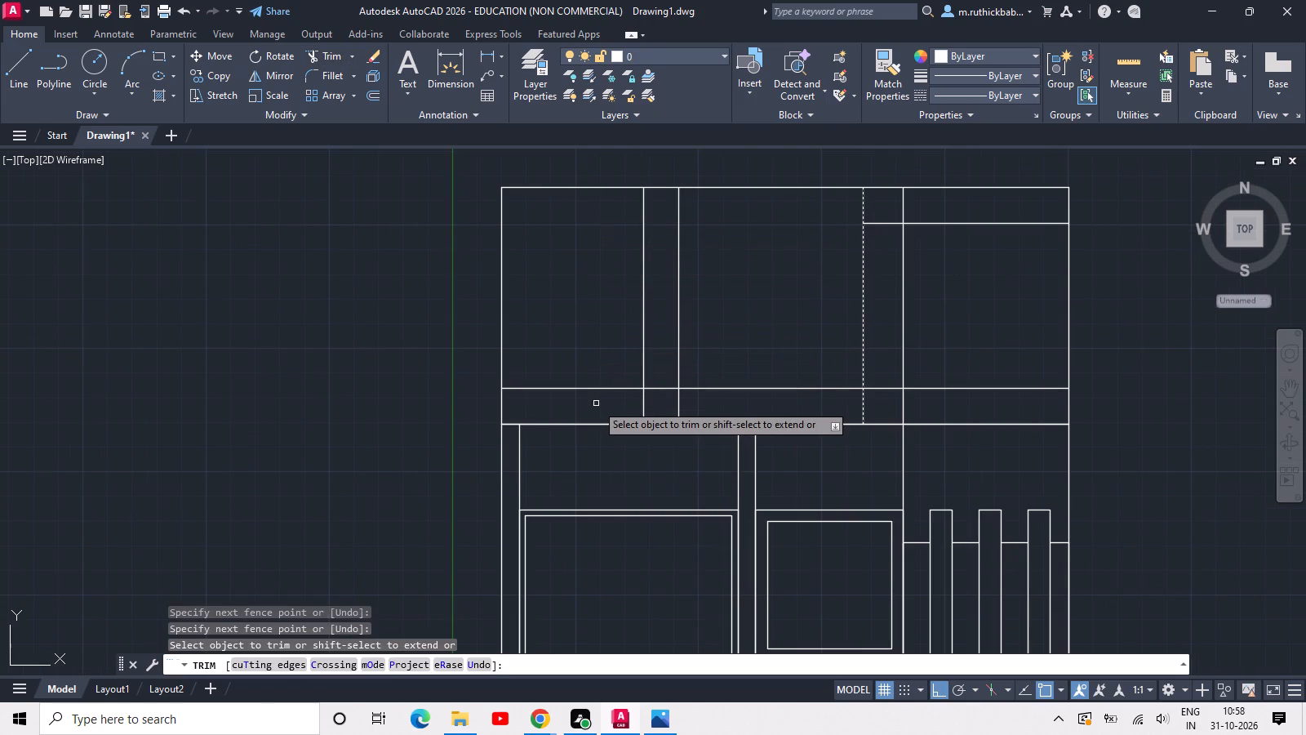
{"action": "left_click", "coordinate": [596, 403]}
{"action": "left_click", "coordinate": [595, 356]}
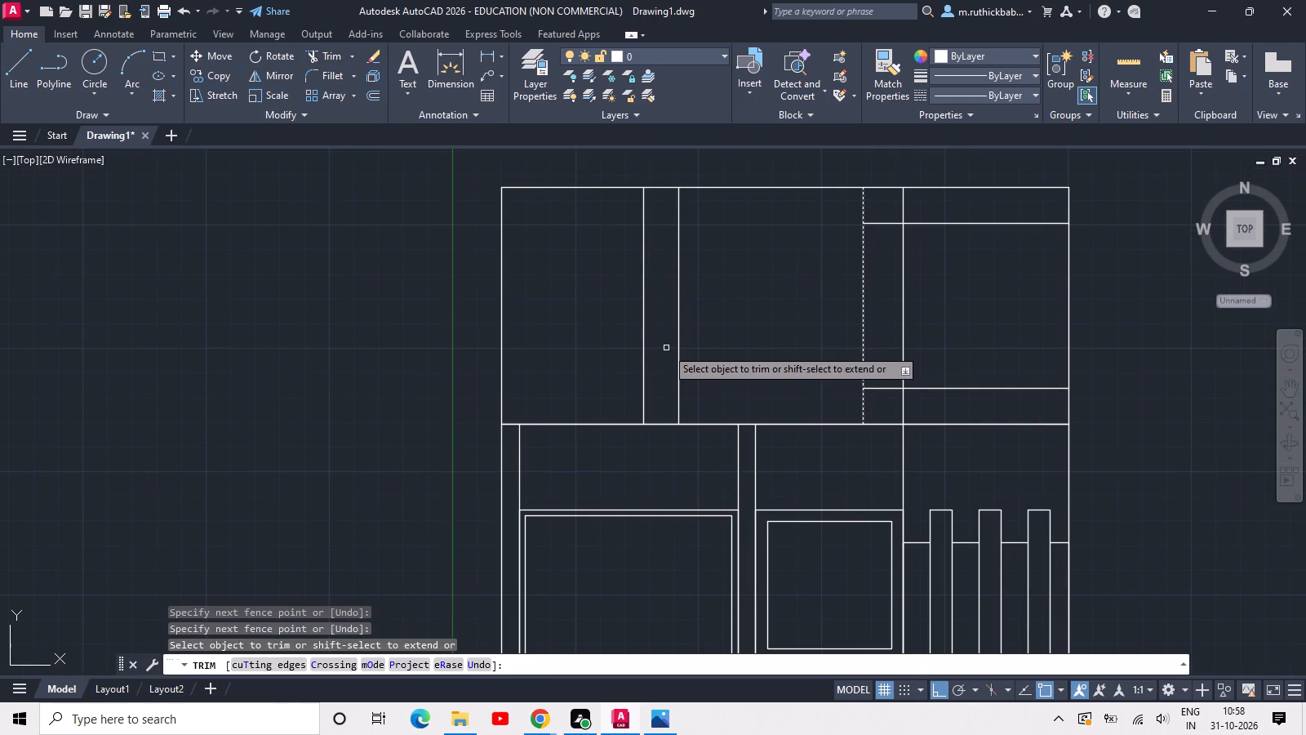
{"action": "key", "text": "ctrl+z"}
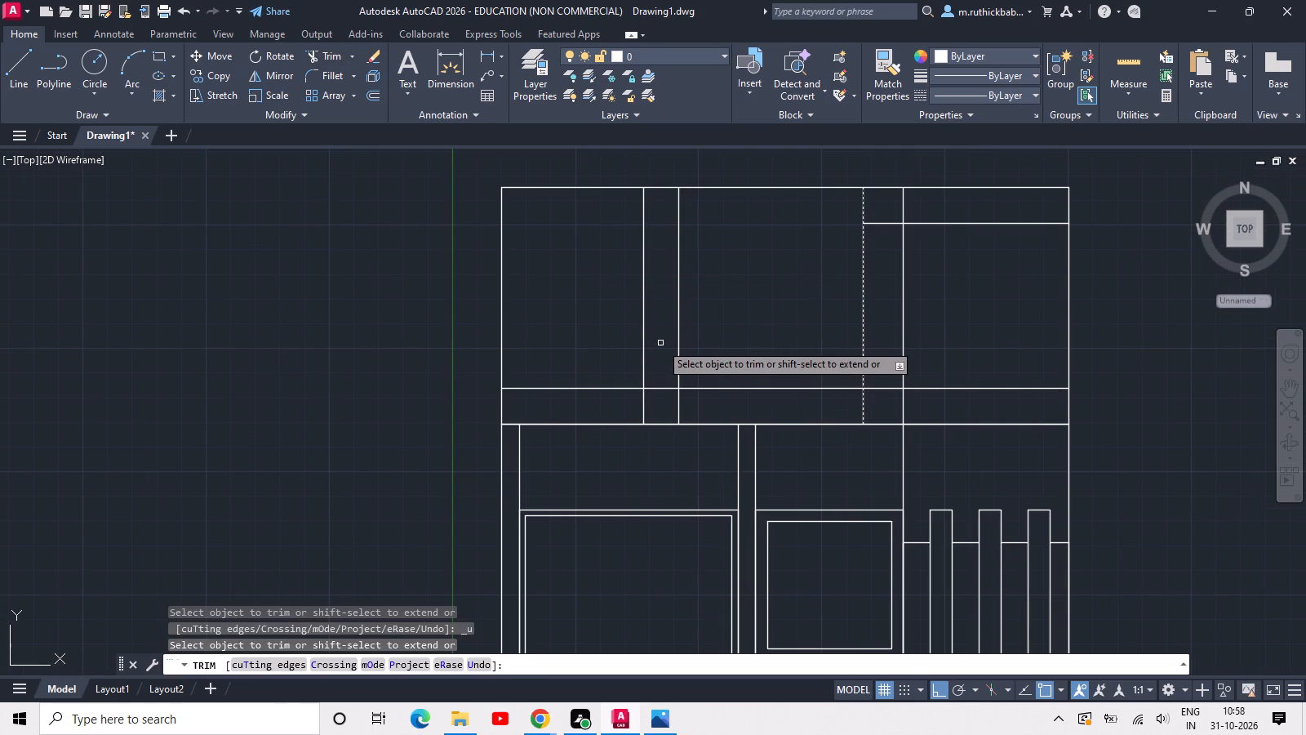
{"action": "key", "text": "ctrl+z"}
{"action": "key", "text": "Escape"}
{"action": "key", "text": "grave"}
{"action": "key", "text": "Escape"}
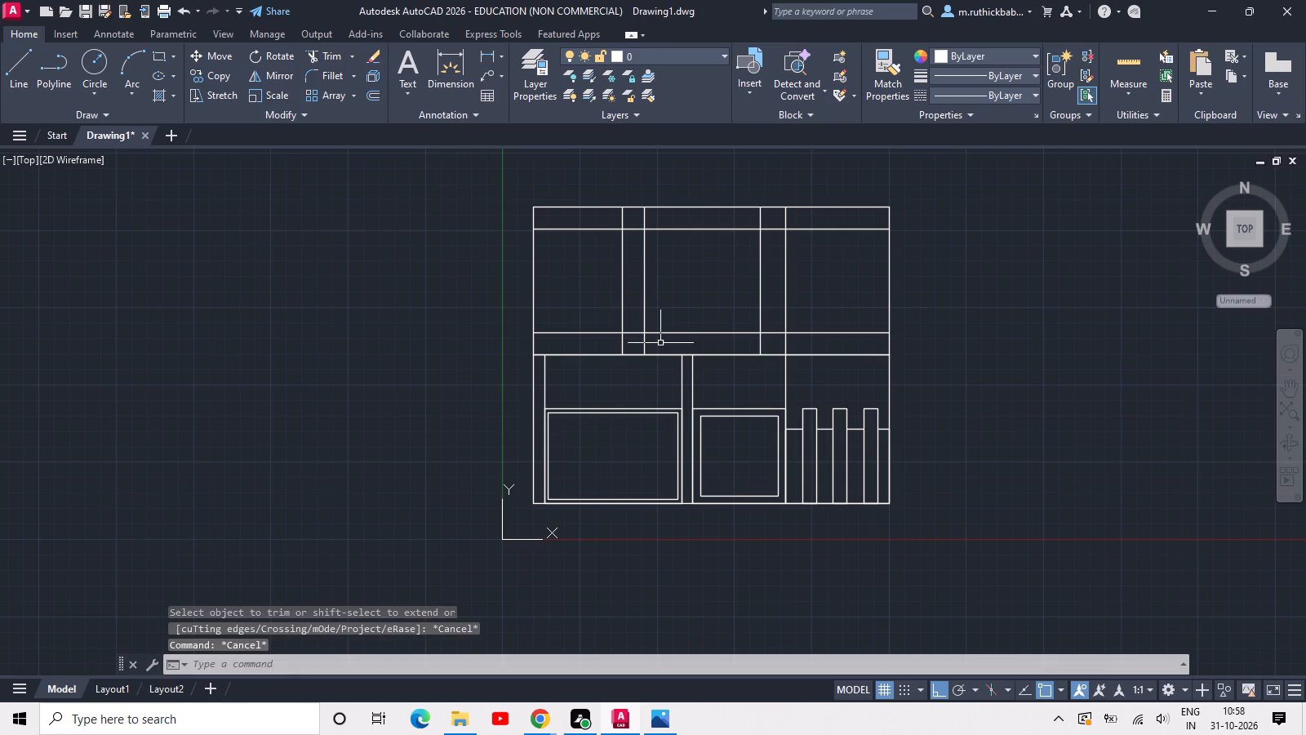
Trim both horizontal band lines out of the upper part's left bay and the 18" vertical strip.
{"action": "type", "text": "tr"}
{"action": "key", "text": "space"}
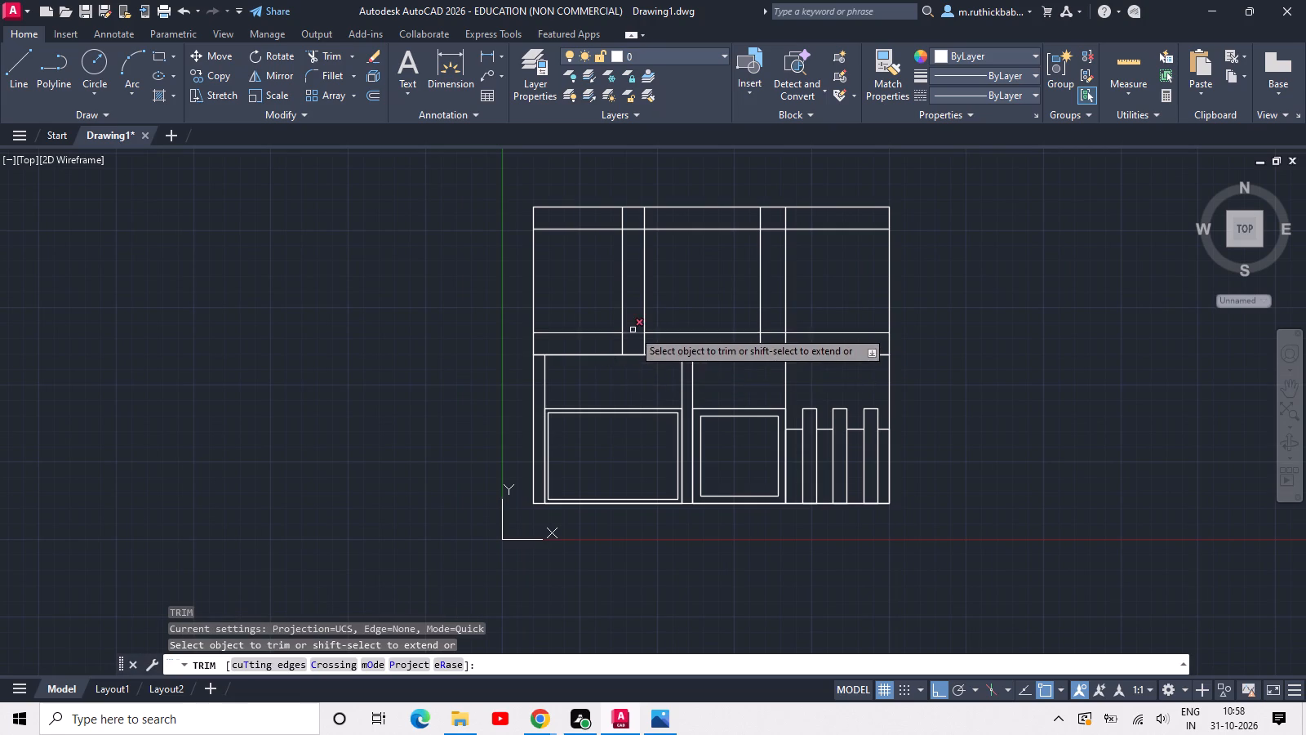
{"action": "scroll", "coordinate": [633, 330], "scroll_direction": "up", "scroll_amount": 3}
{"action": "scroll", "coordinate": [627, 364], "scroll_direction": "down", "scroll_amount": 2}
{"action": "left_click_drag", "start_coordinate": [626, 363], "coordinate": [624, 350]}
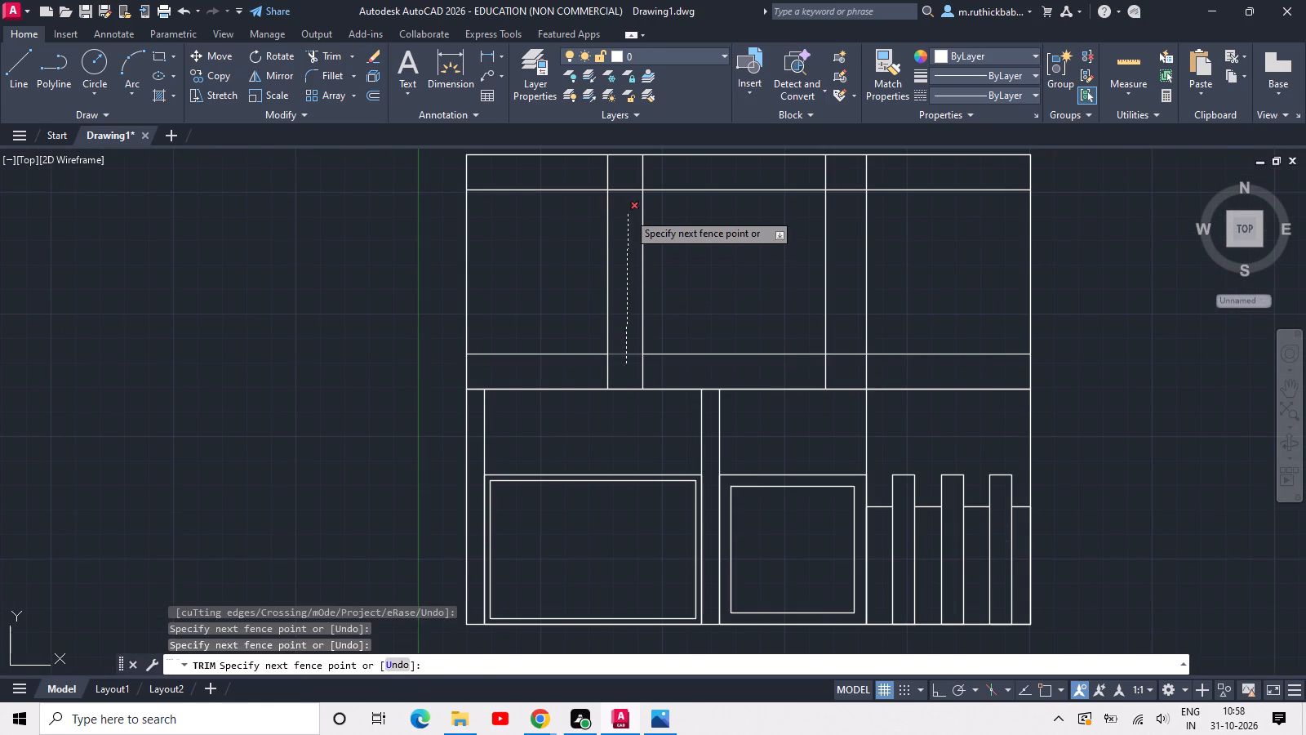
{"action": "left_click", "coordinate": [629, 181]}
{"action": "left_click", "coordinate": [580, 181]}
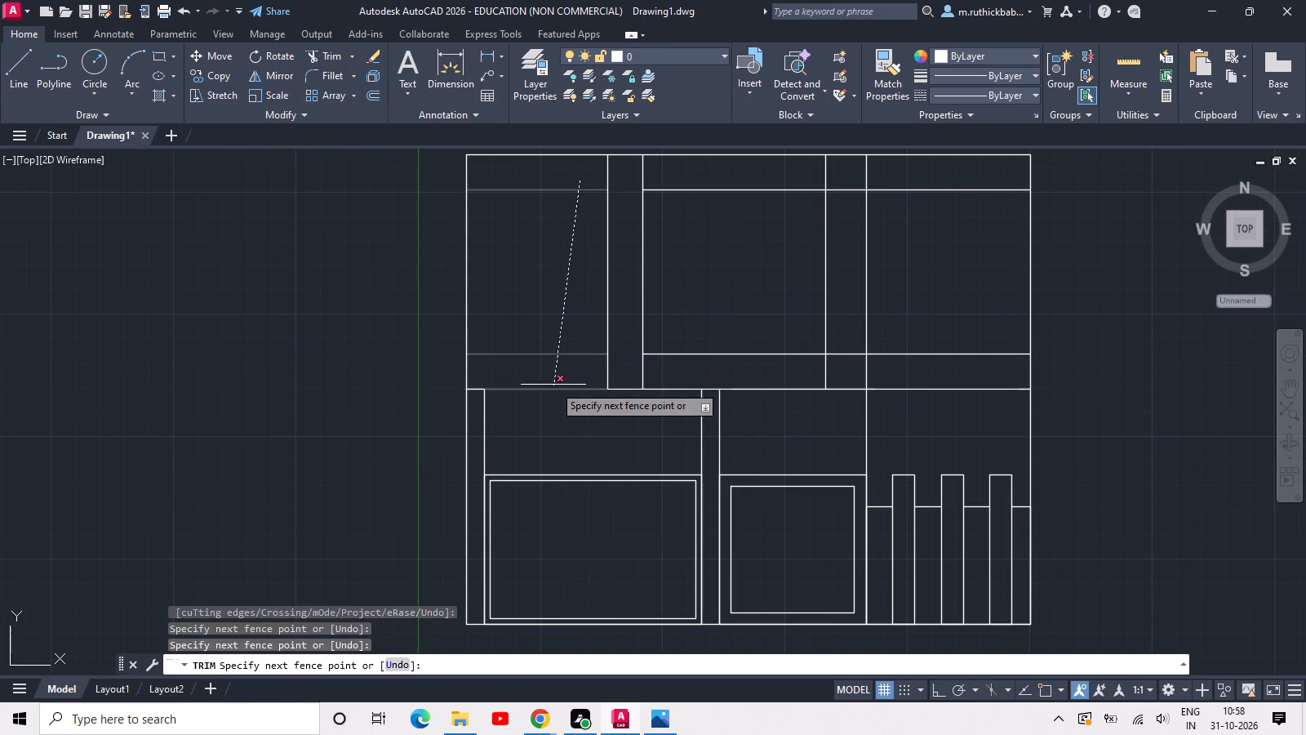
{"action": "left_click", "coordinate": [553, 375]}
Trim the line ends projecting beyond the upper middle bay's corners so a closed inner rectangle is left.
{"action": "left_click", "coordinate": [630, 371]}
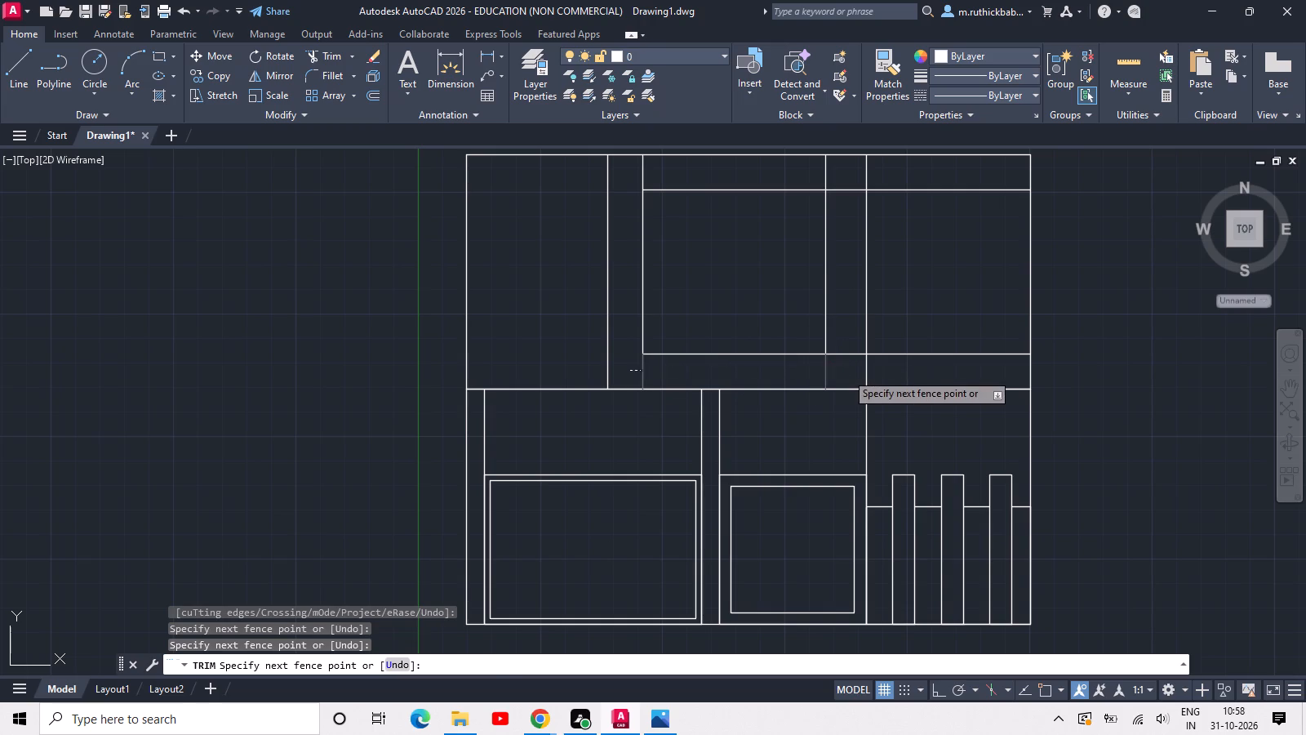
{"action": "double_click", "coordinate": [846, 372]}
{"action": "double_click", "coordinate": [844, 182]}
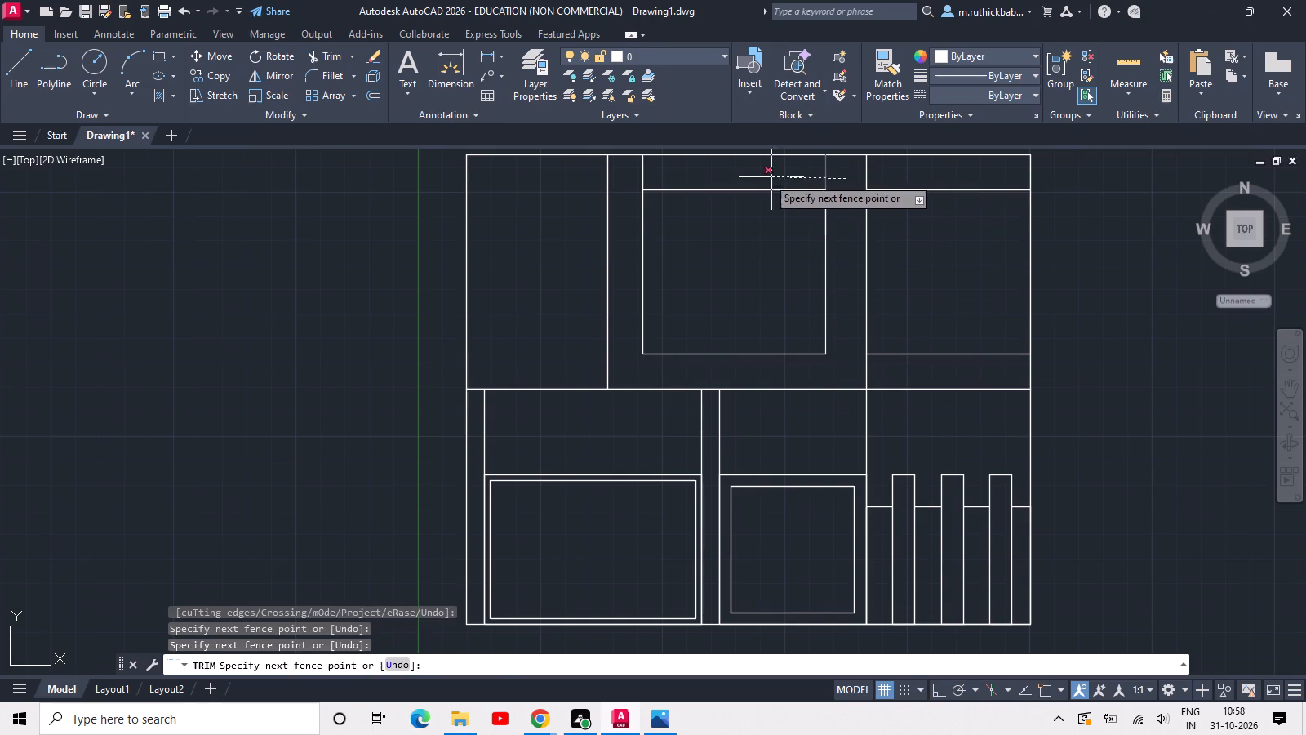
{"action": "left_click", "coordinate": [633, 189]}
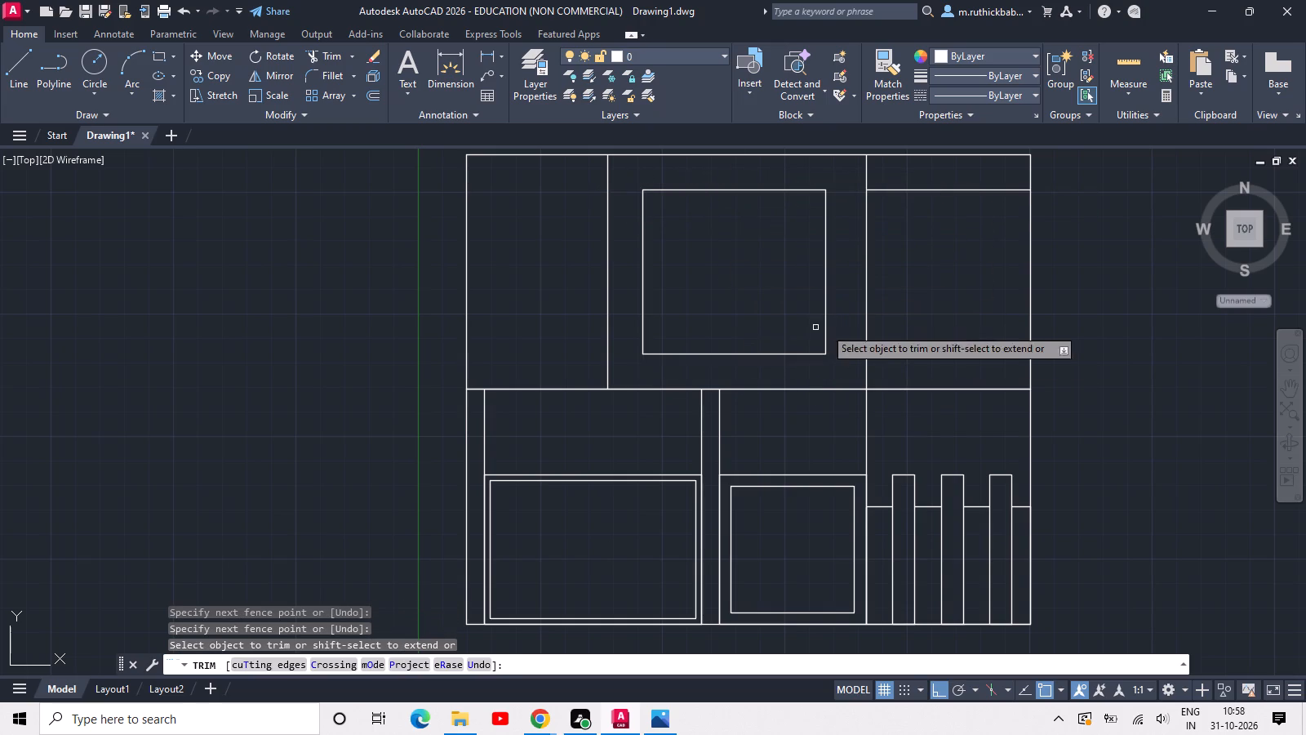
Trim both band lines and the edge between tiers out of the right bay, opening it to the lower part.
{"action": "left_click_drag", "start_coordinate": [957, 239], "coordinate": [956, 220]}
{"action": "left_click", "coordinate": [950, 180]}
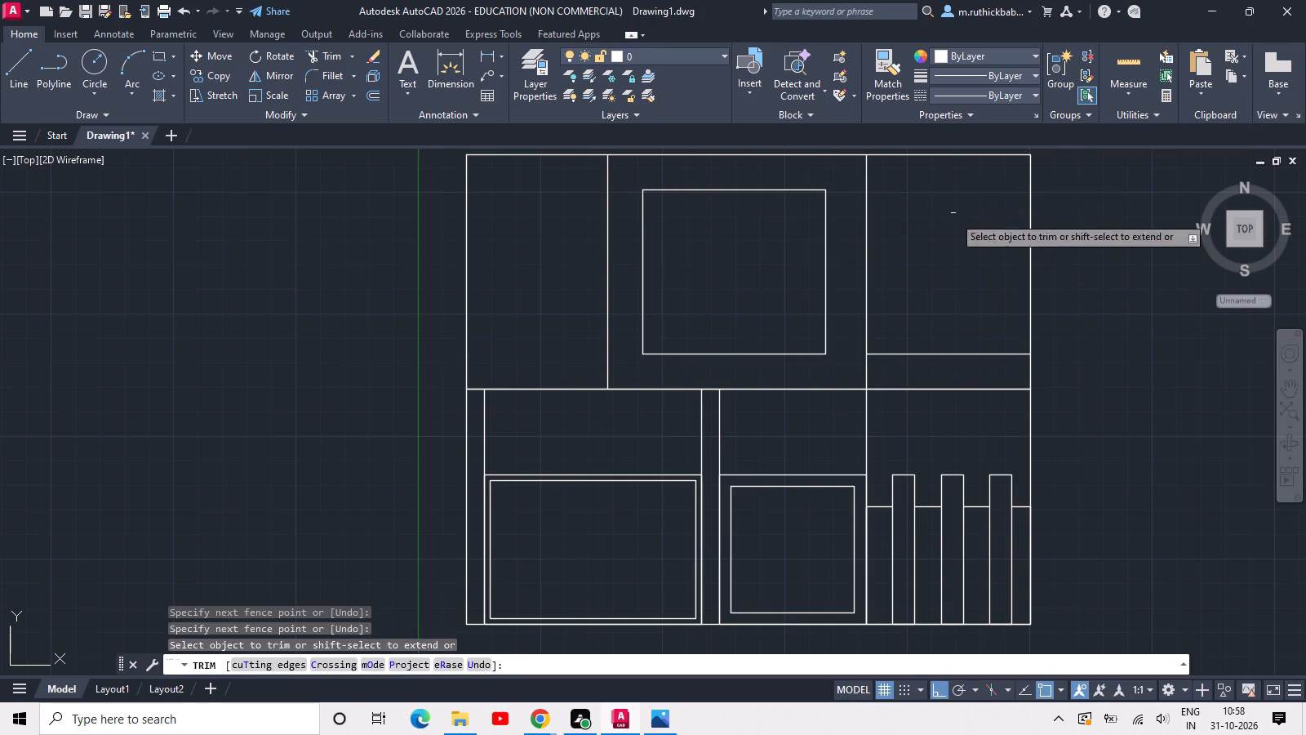
{"action": "left_click", "coordinate": [975, 416]}
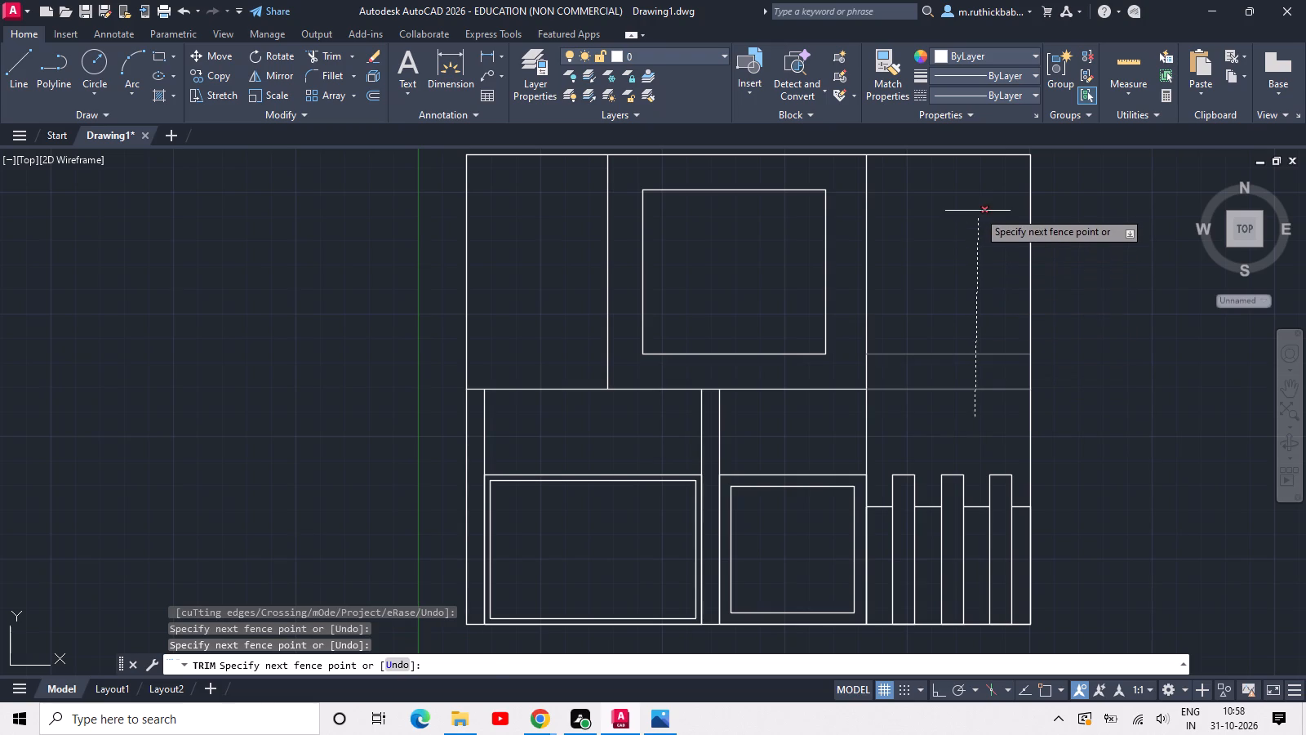
{"action": "left_click", "coordinate": [978, 204]}
{"action": "middle_click_drag", "start_coordinate": [935, 262], "coordinate": [961, 488]}
{"action": "scroll", "coordinate": [954, 456], "scroll_direction": "down", "scroll_amount": 1}
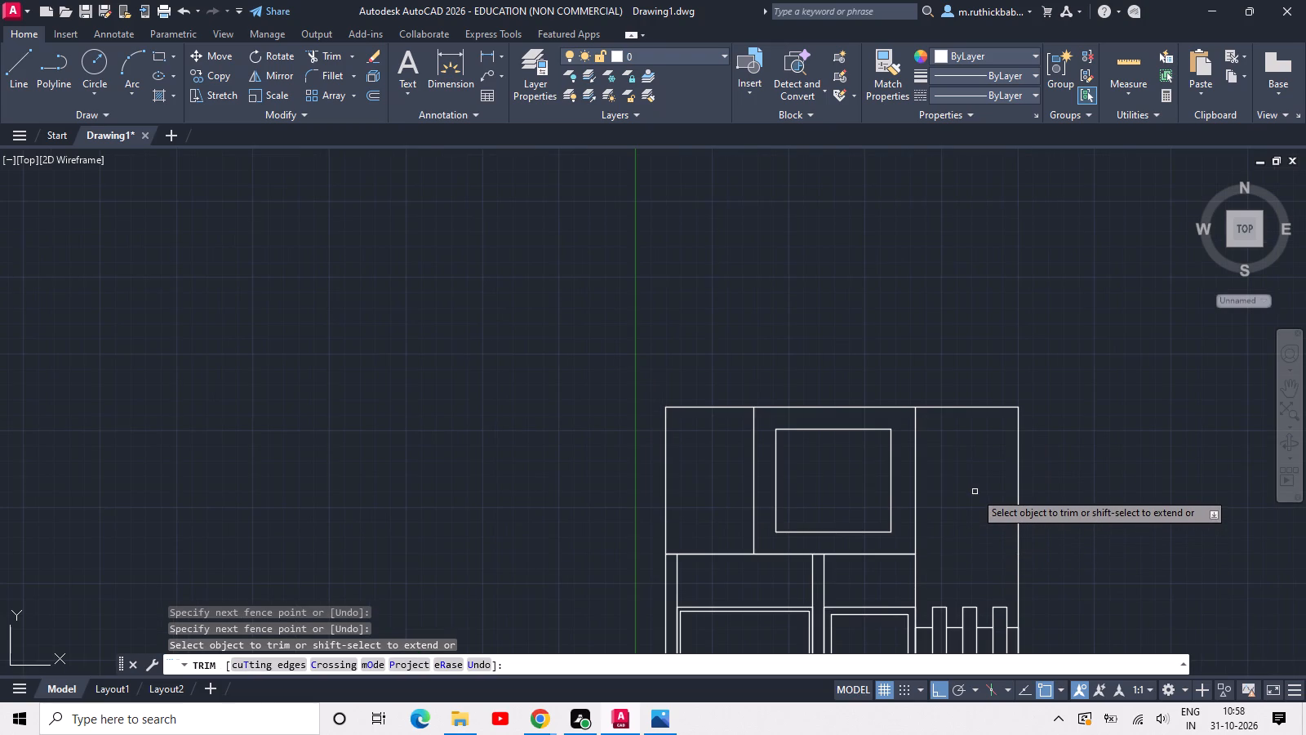
{"action": "key", "text": "Escape"}
Draw a rectangle standing on top of the right bay, starting at the divider's top end and spanning the bay's width.
{"action": "type", "text": "rec"}
{"action": "key", "text": "space"}
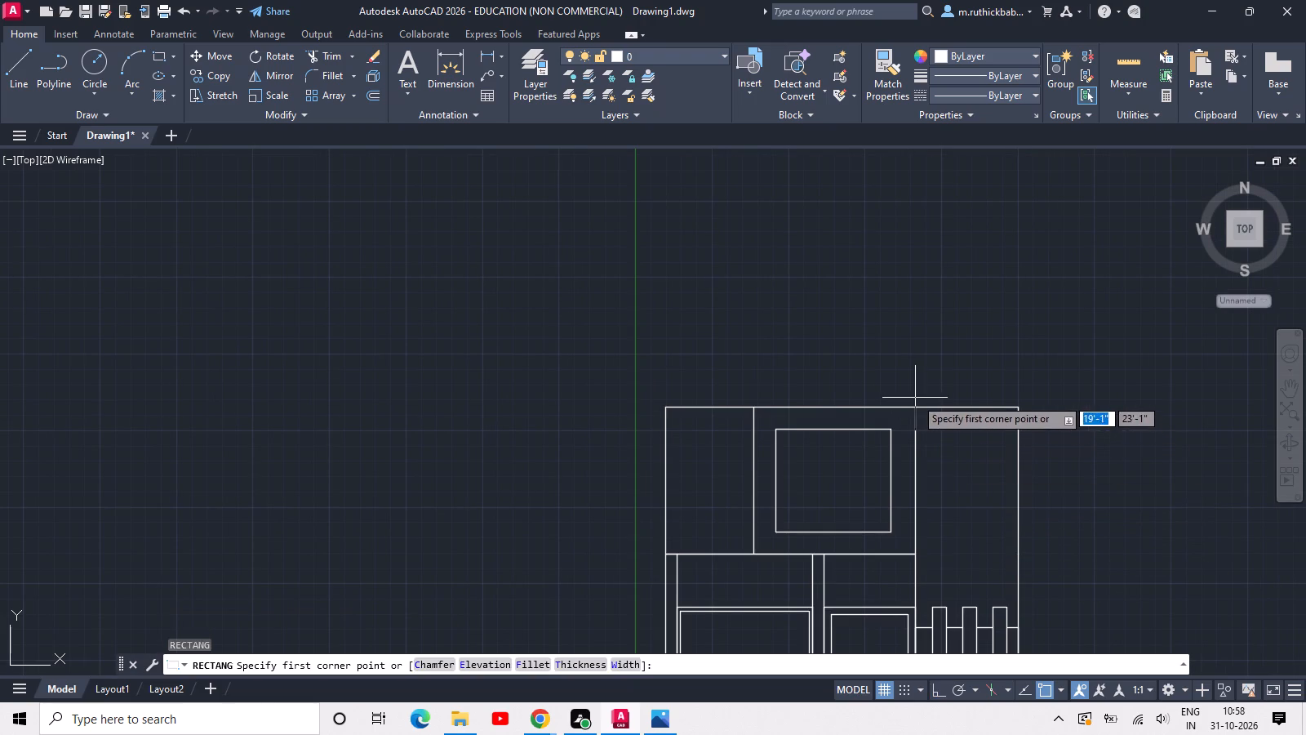
{"action": "left_click", "coordinate": [921, 410]}
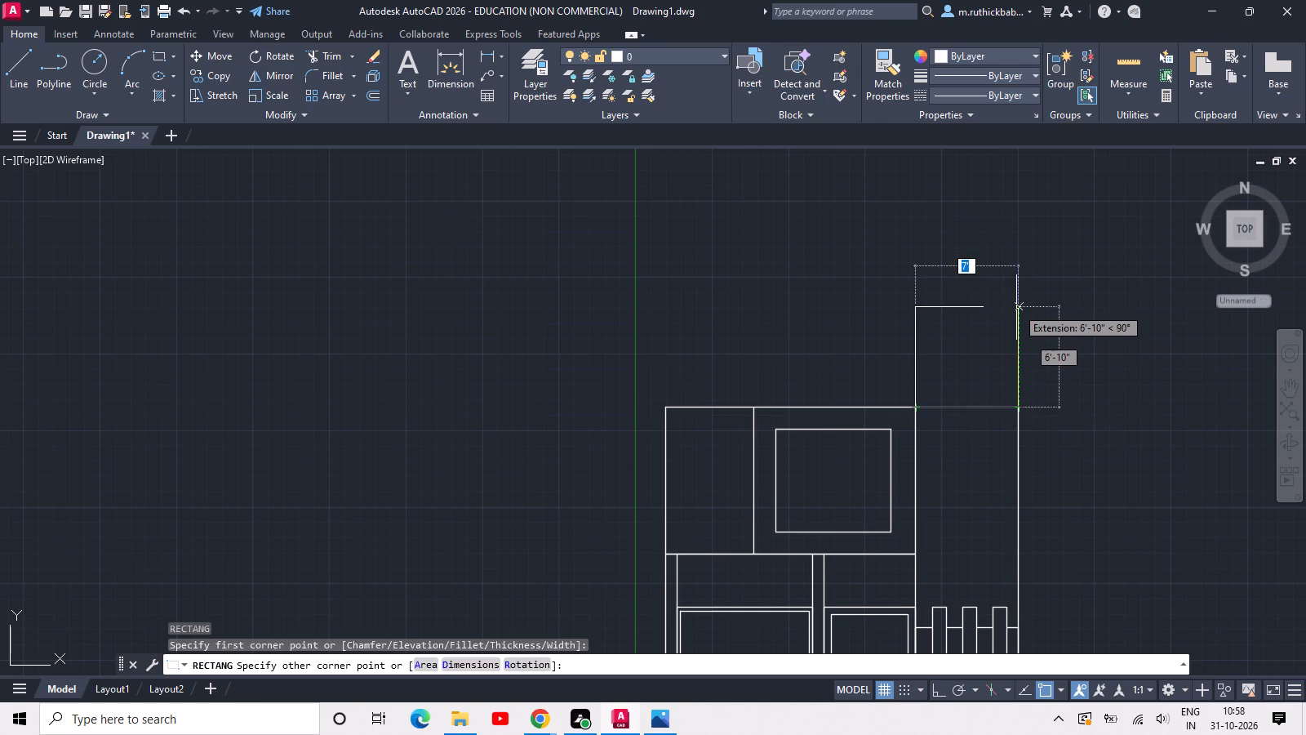
Trim away the horizontal edge between the added top rectangle and the right bay to form one tall tower.
{"action": "type", "text": "tr"}
{"action": "key", "text": "space"}
{"action": "left_click", "coordinate": [970, 443]}
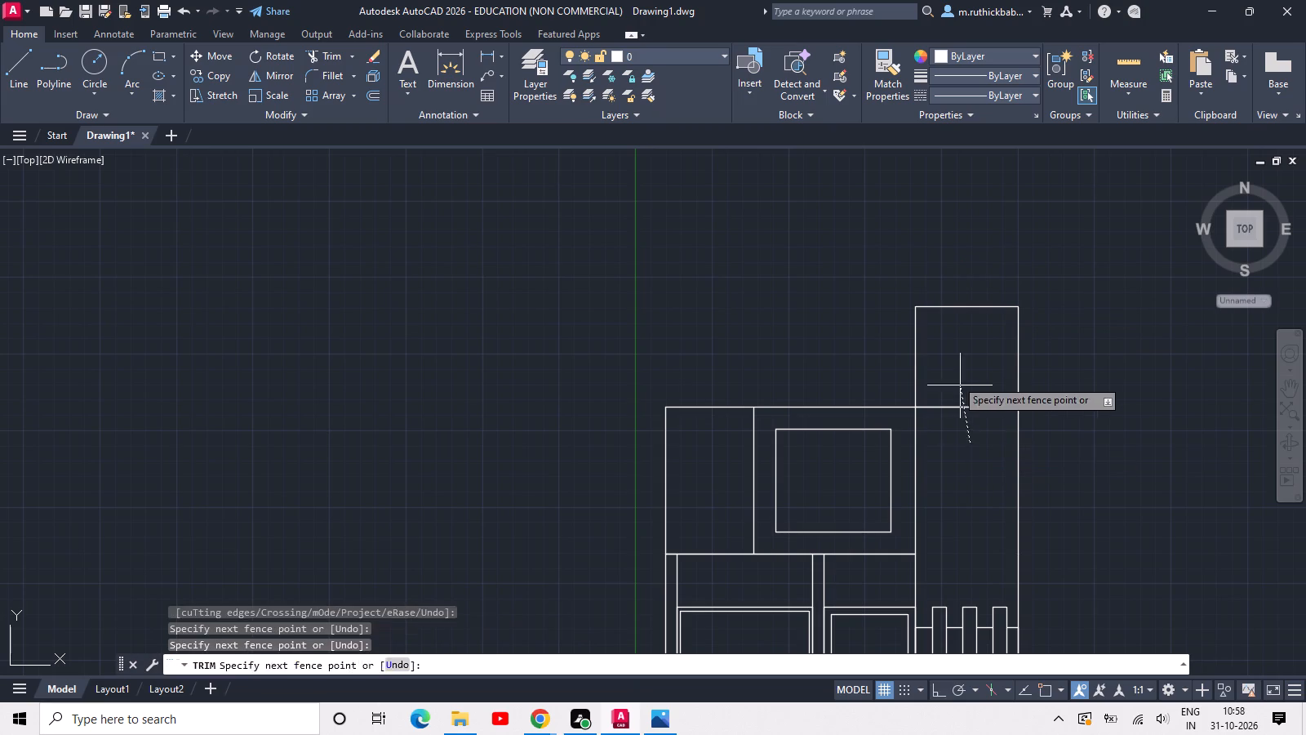
{"action": "left_click", "coordinate": [953, 373]}
{"action": "middle_click_drag", "start_coordinate": [959, 371], "coordinate": [625, 311]}
{"action": "scroll", "coordinate": [622, 311], "scroll_direction": "up", "scroll_amount": 1}
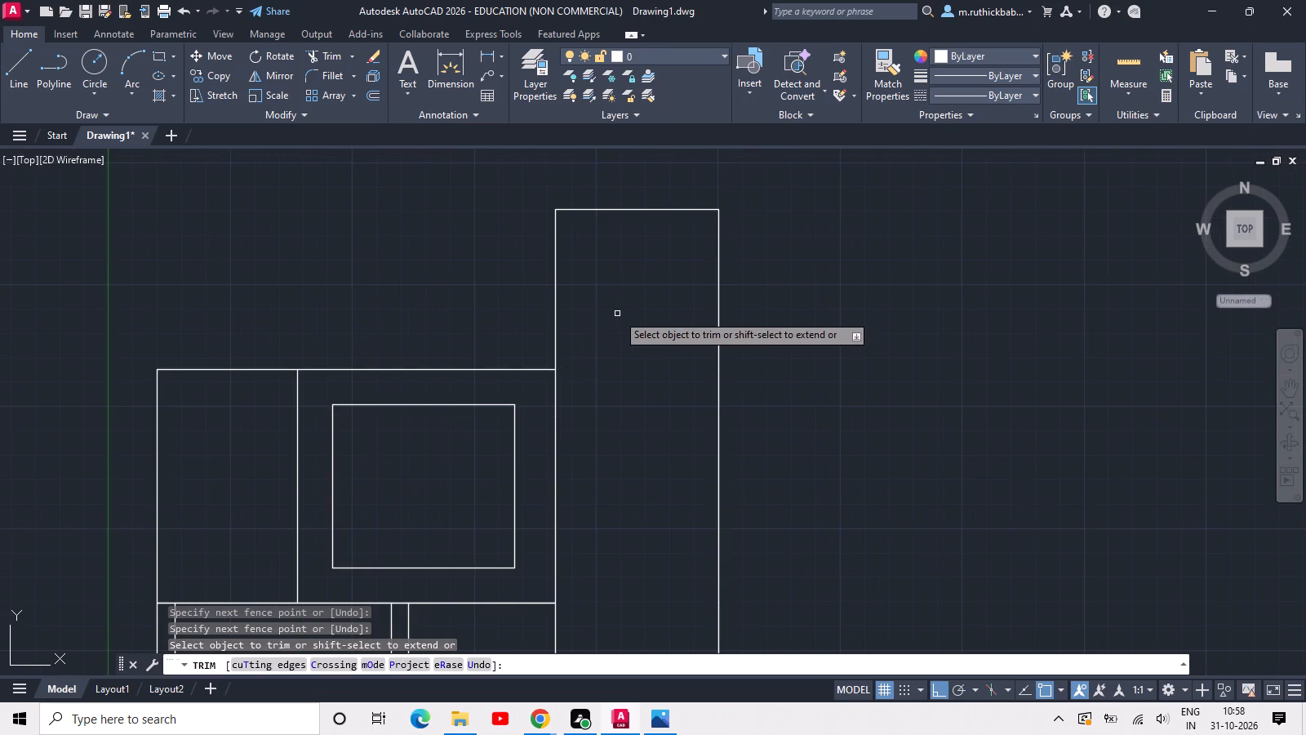
{"action": "key", "text": "Escape"}
{"action": "key", "text": "Escape"}
Draw a narrow rectangle about 16' tall inside the right tower, ending above the vertical bars.
{"action": "type", "text": "rec"}
{"action": "key", "text": "space"}
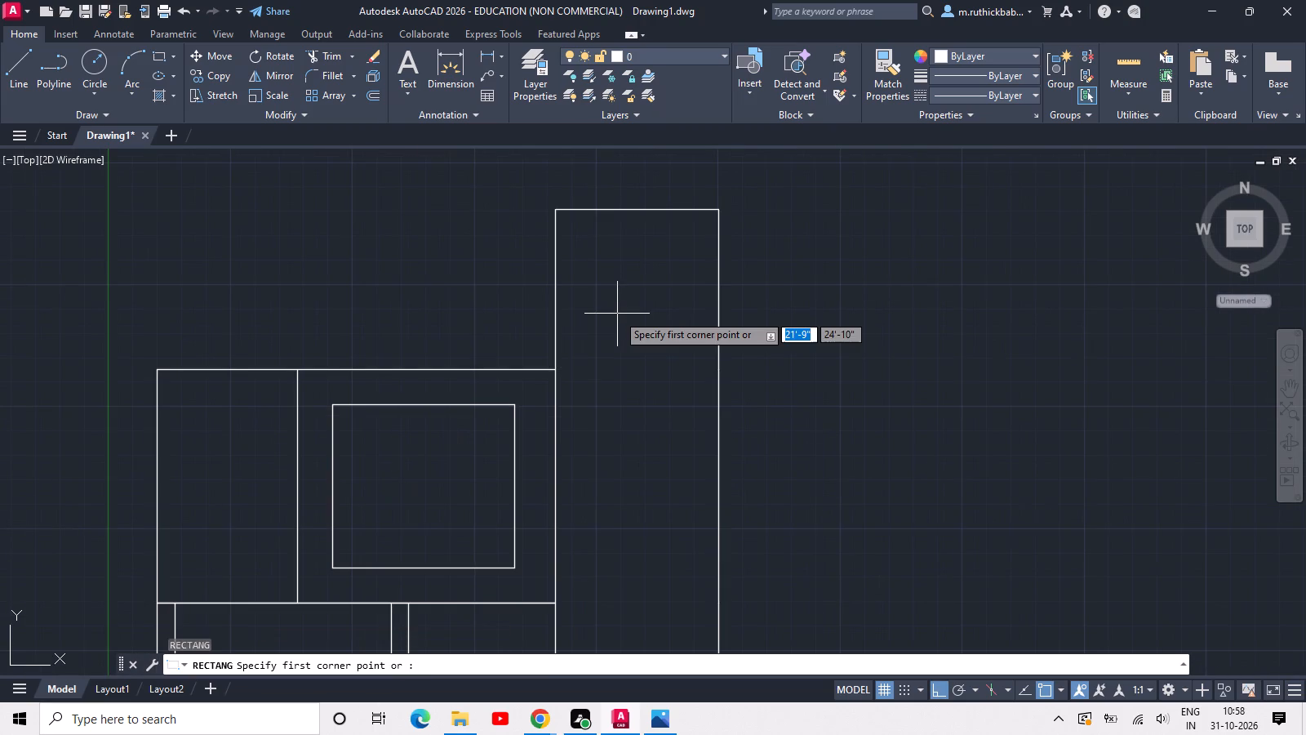
{"action": "left_click", "coordinate": [592, 258]}
{"action": "middle_click_drag", "start_coordinate": [681, 561], "coordinate": [663, 303]}
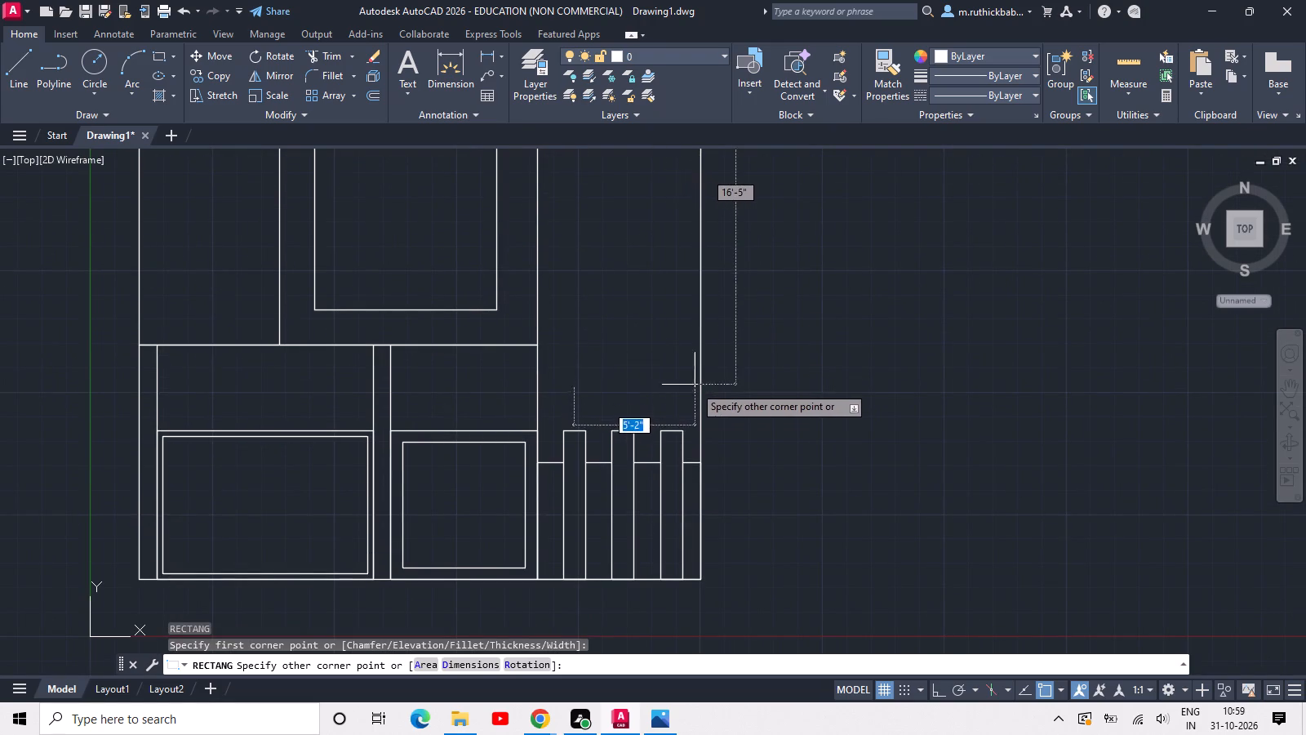
{"action": "left_click", "coordinate": [669, 381]}
Offset the tower's narrow inner rectangle 6" inward.
{"action": "middle_click_drag", "start_coordinate": [673, 378], "coordinate": [850, 597]}
{"action": "scroll", "coordinate": [860, 568], "scroll_direction": "down", "scroll_amount": 1}
{"action": "type", "text": "off"}
{"action": "key", "text": "space"}
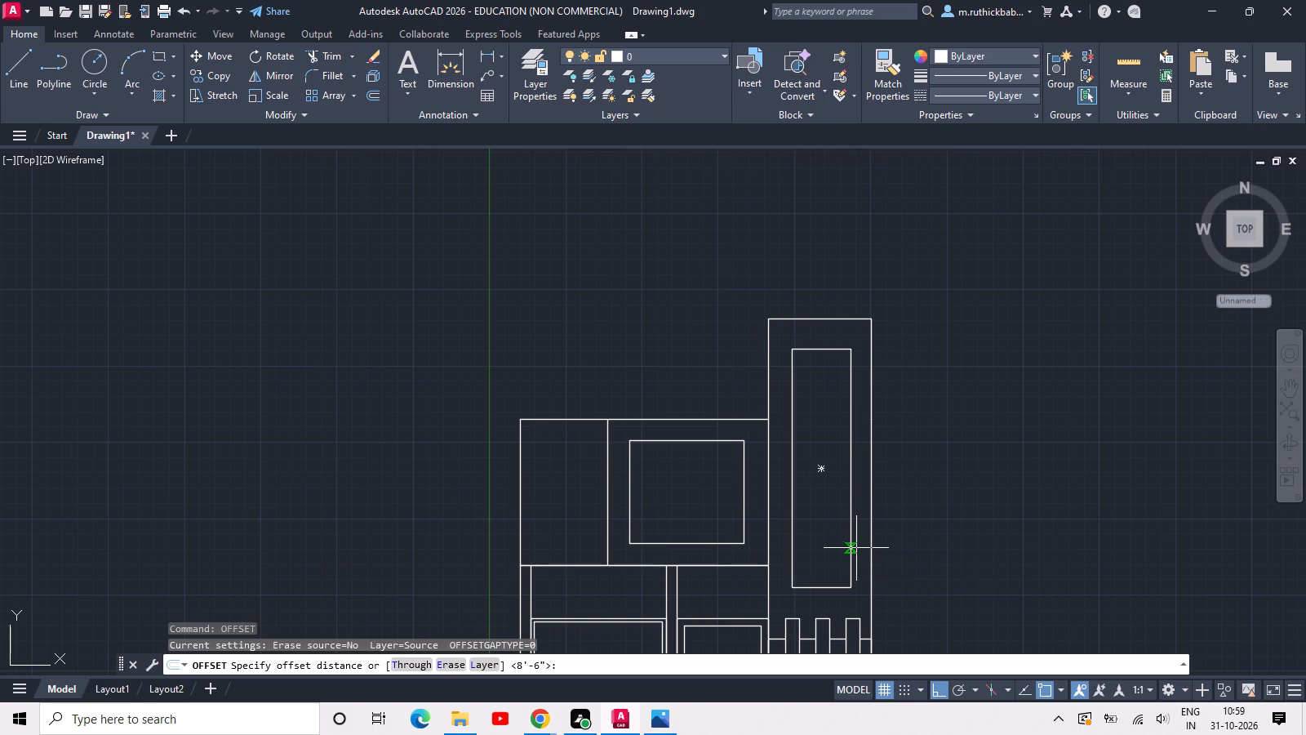
{"action": "type", "text": "6"}
{"action": "key", "text": "space"}
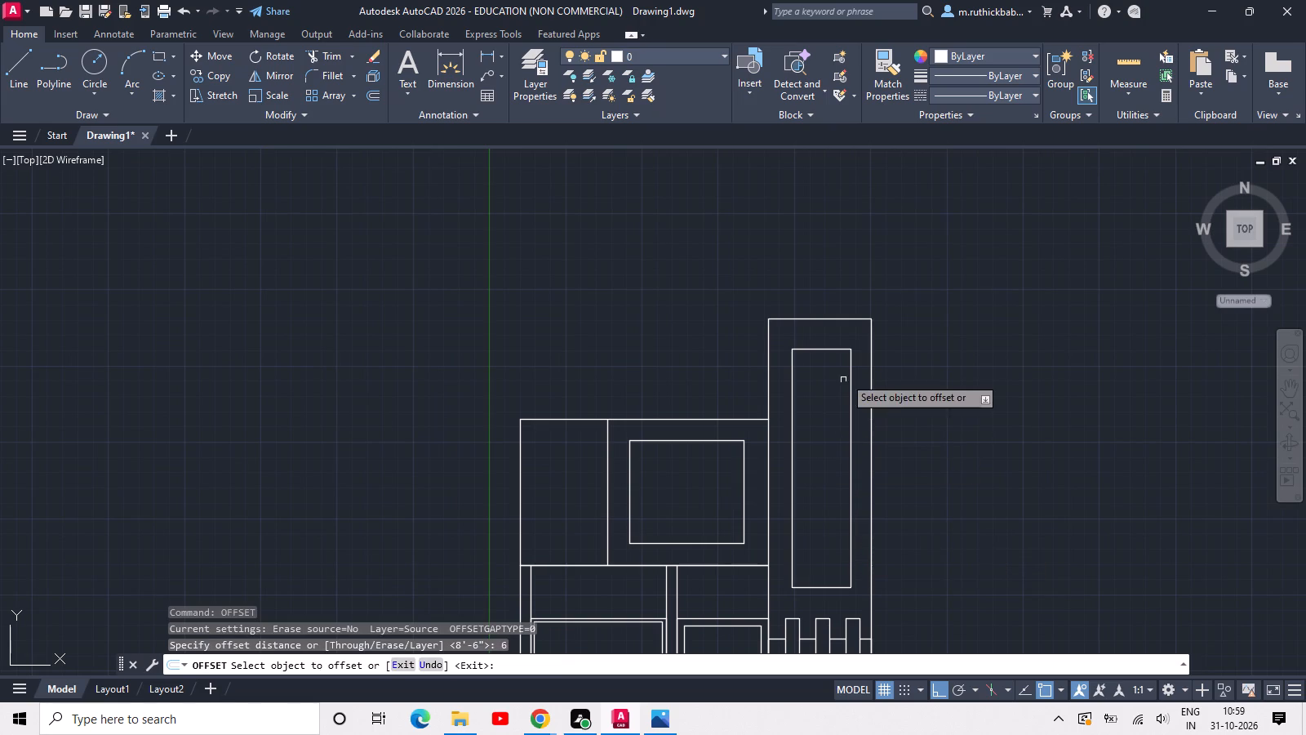
{"action": "left_click", "coordinate": [833, 350]}
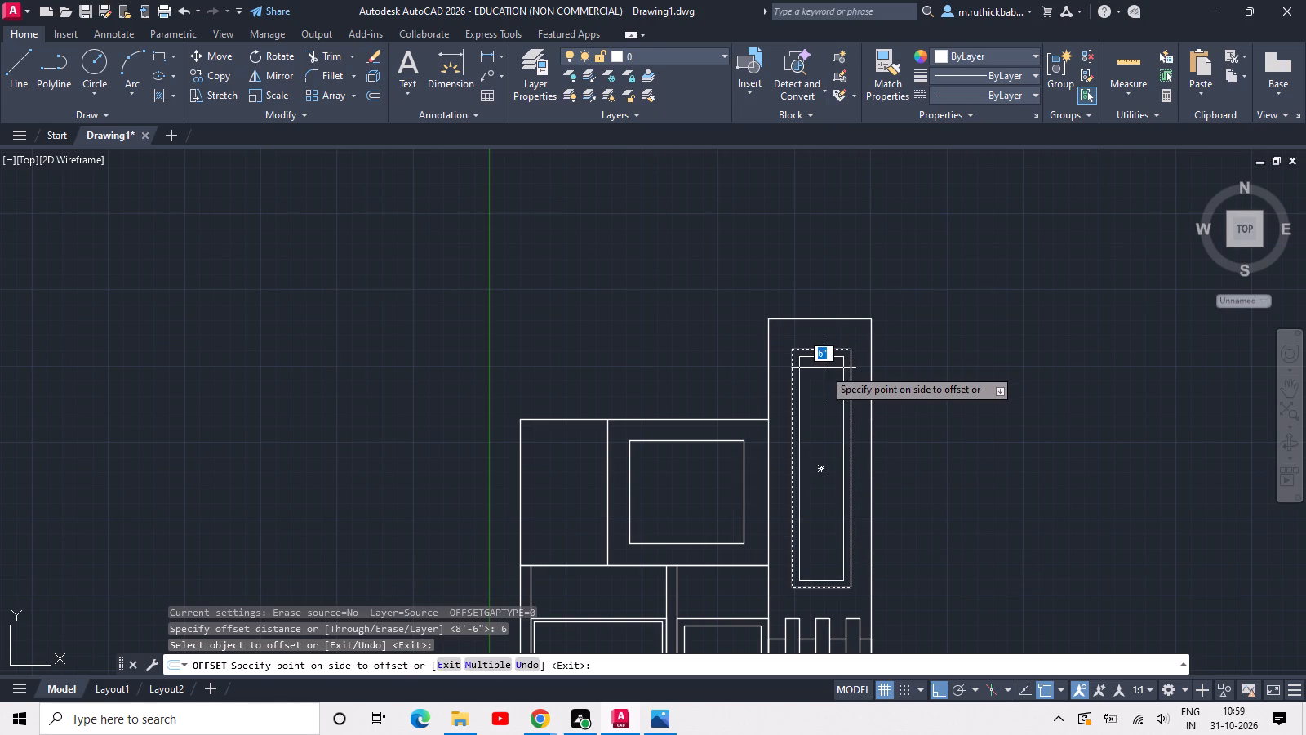
{"action": "left_click", "coordinate": [824, 368]}
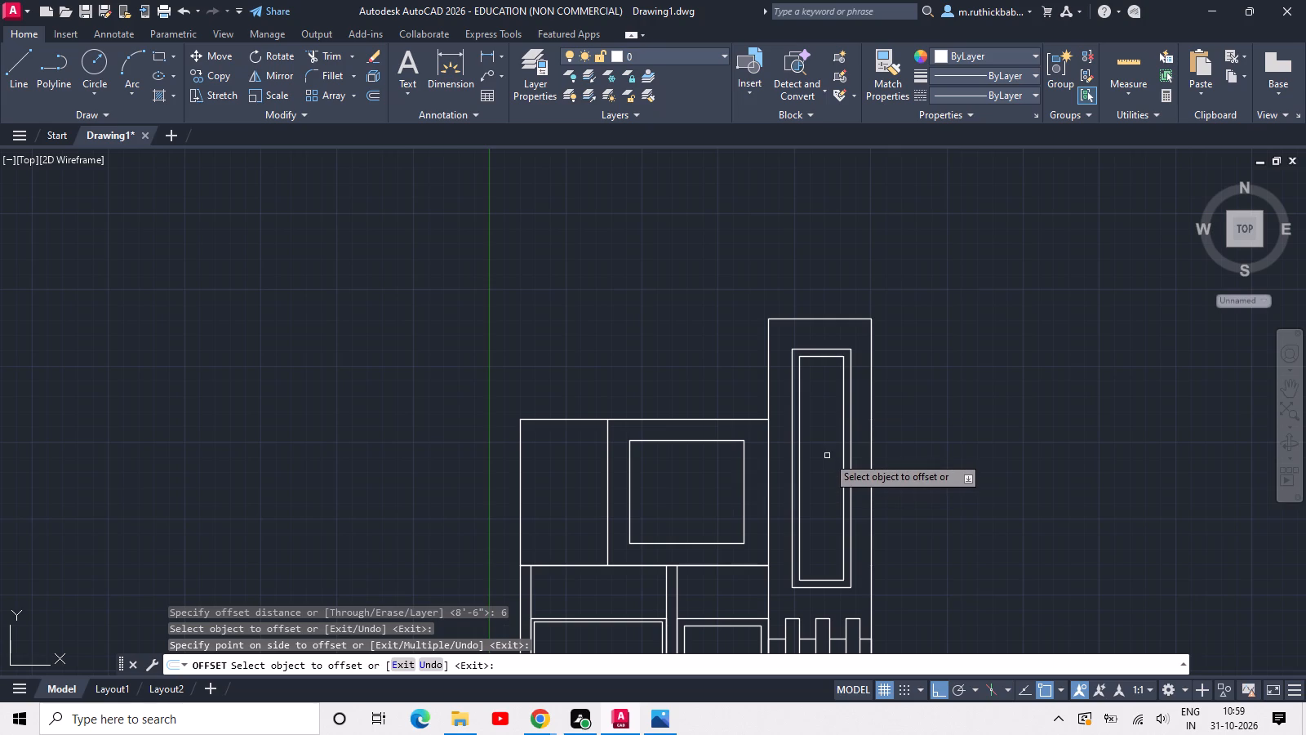
{"action": "middle_click_drag", "start_coordinate": [821, 436], "coordinate": [751, 363]}
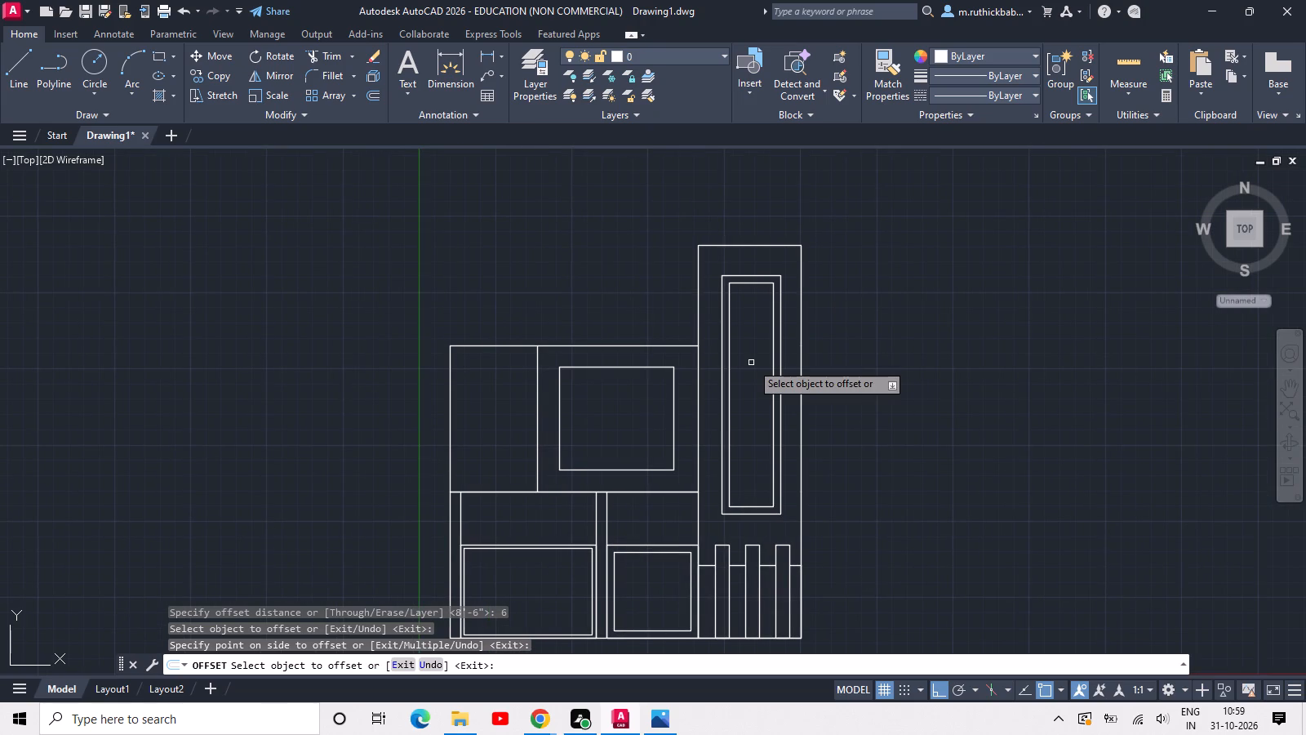
{"action": "key", "text": "Escape"}
Draw a vertical centre line about 15'2" long between the top and bottom edge midpoints of the tower's innermost rectangle.
{"action": "type", "text": "l"}
{"action": "key", "text": "space"}
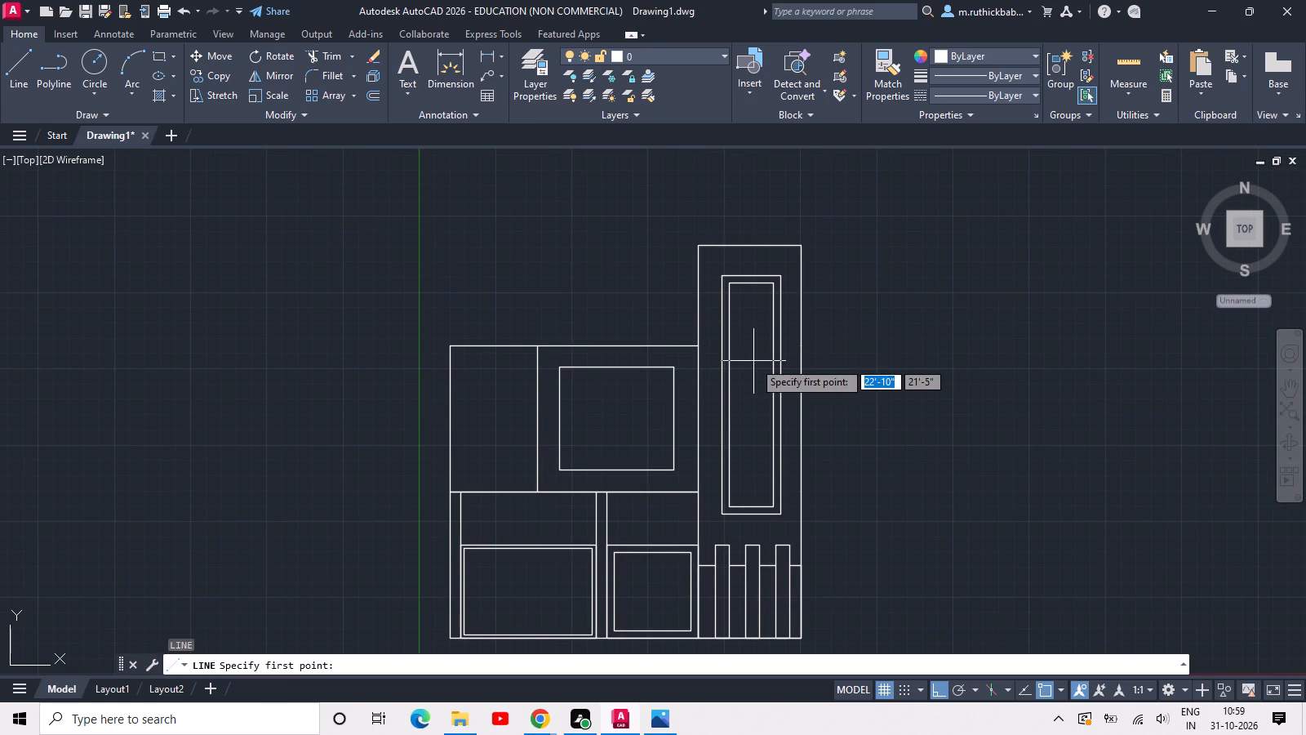
{"action": "left_click", "coordinate": [750, 280]}
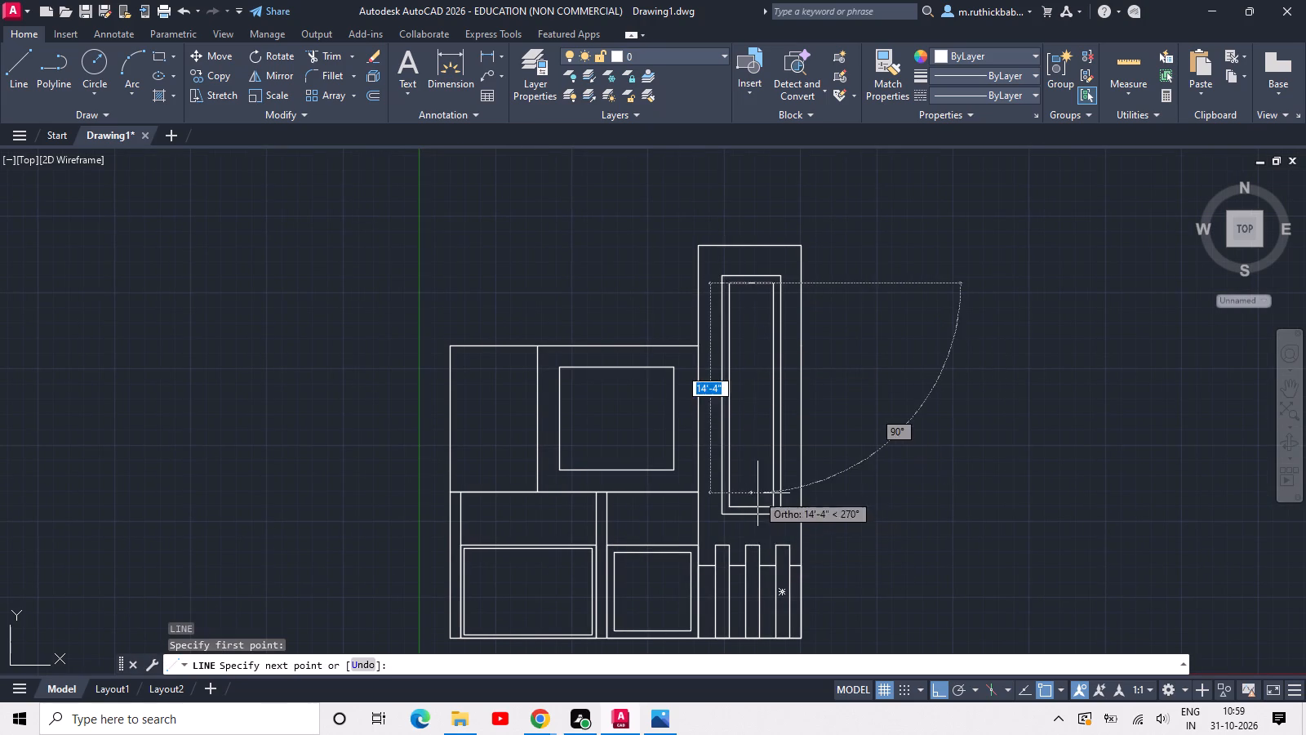
{"action": "left_click", "coordinate": [754, 514]}
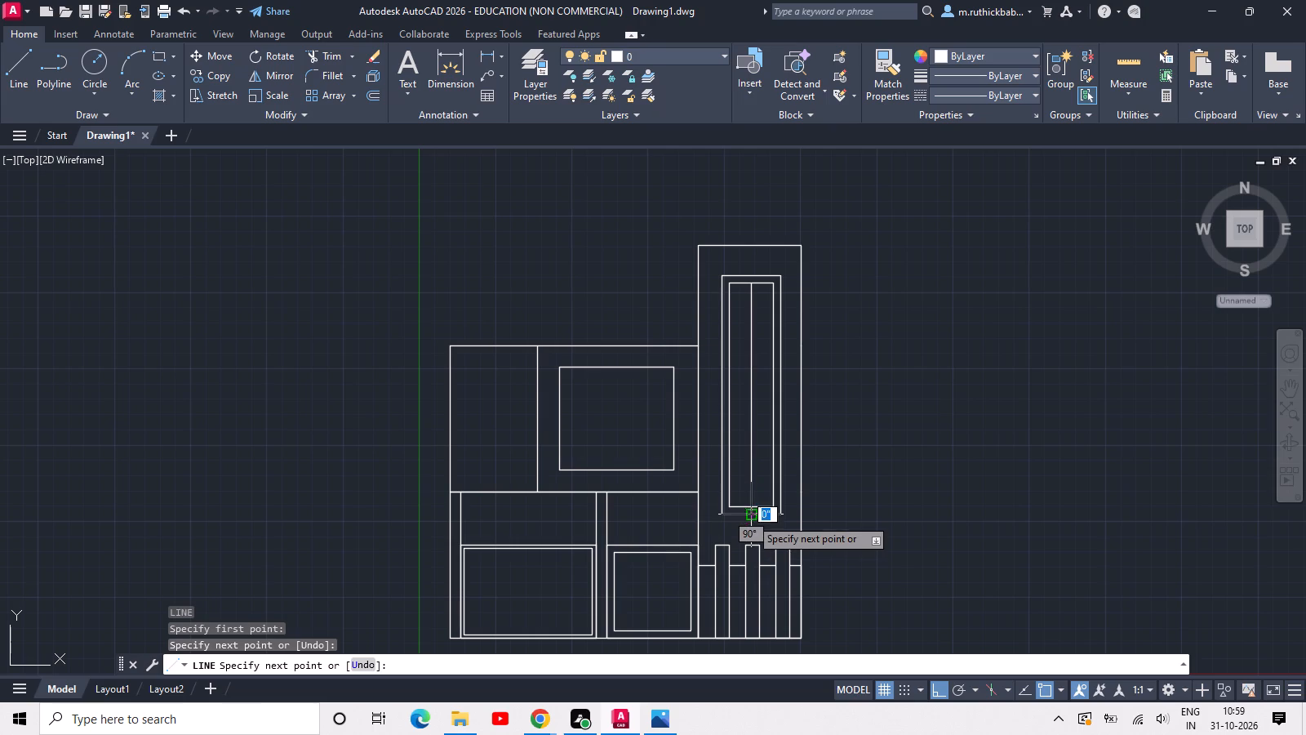
{"action": "key", "text": "ctrl+z"}
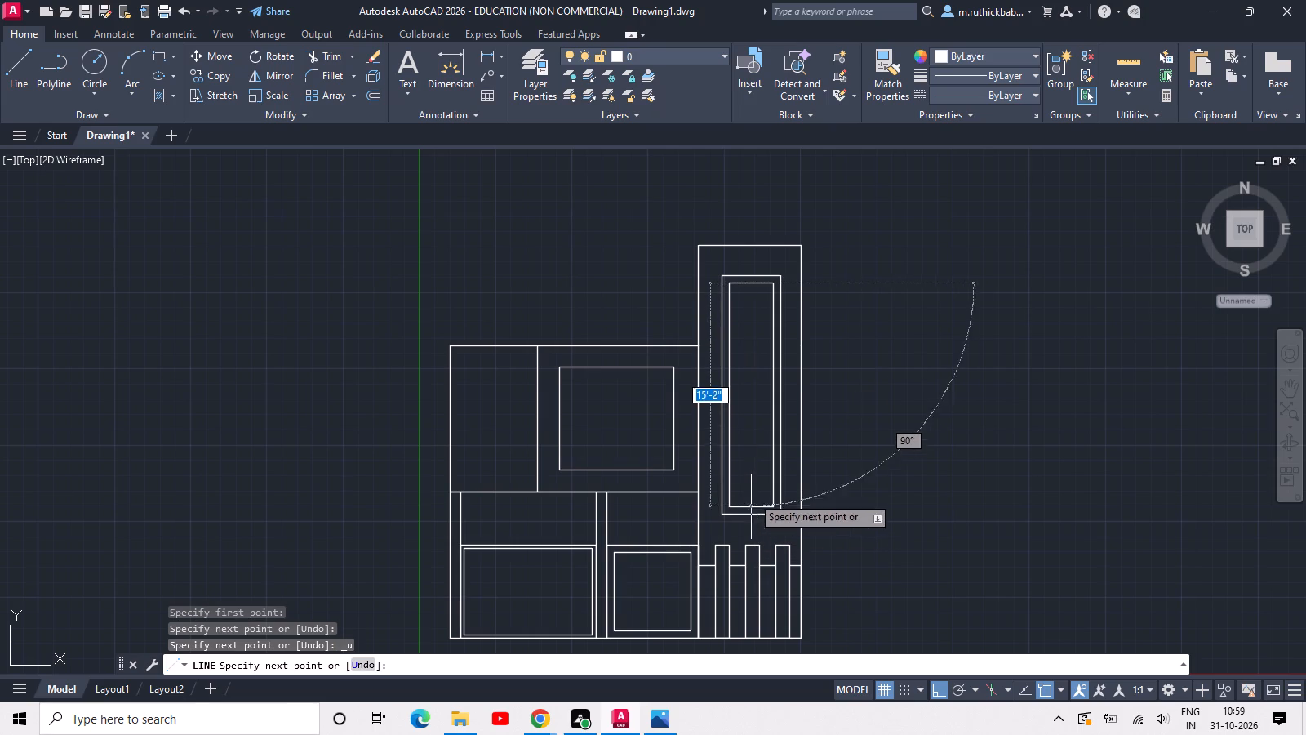
{"action": "left_click", "coordinate": [747, 503]}
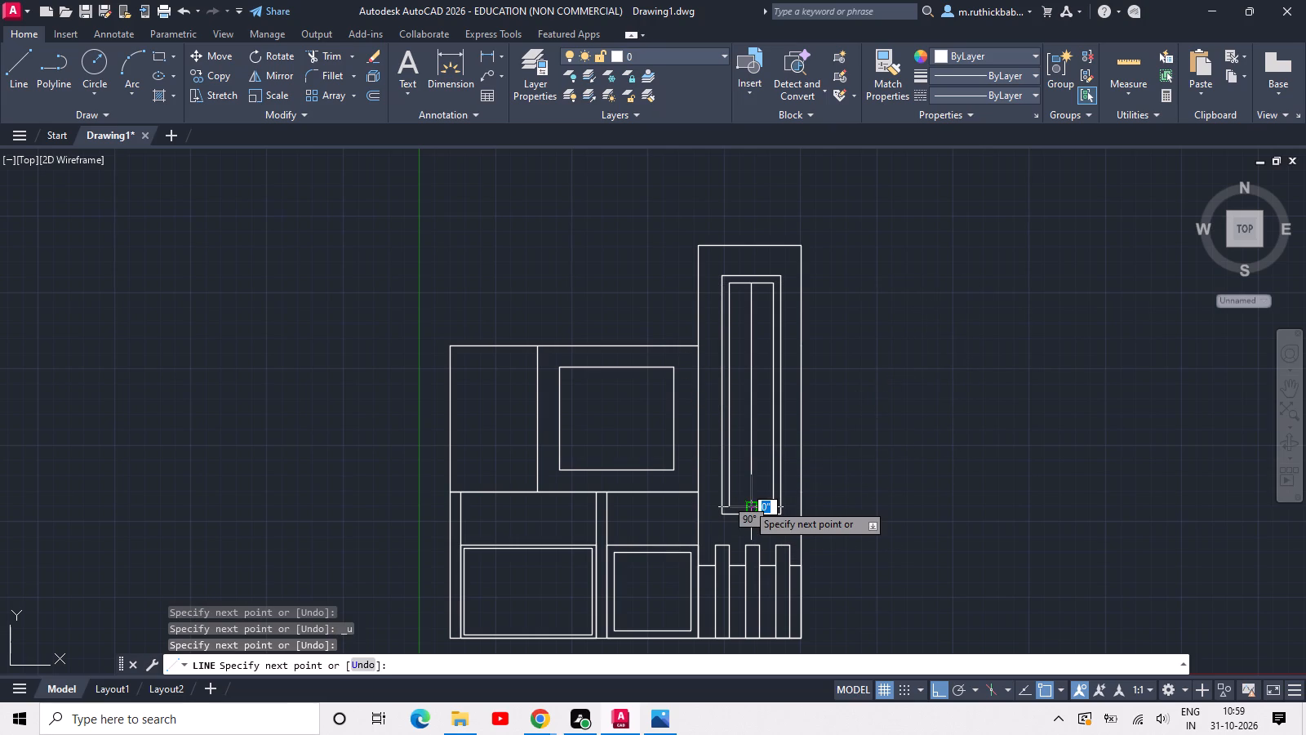
Draw a horizontal line about 3'1" long across the tower's innermost rectangle, about 2' below its top edge.
{"action": "key", "text": "space"}
{"action": "key", "text": "space"}
{"action": "scroll", "coordinate": [733, 299], "scroll_direction": "up", "scroll_amount": 2}
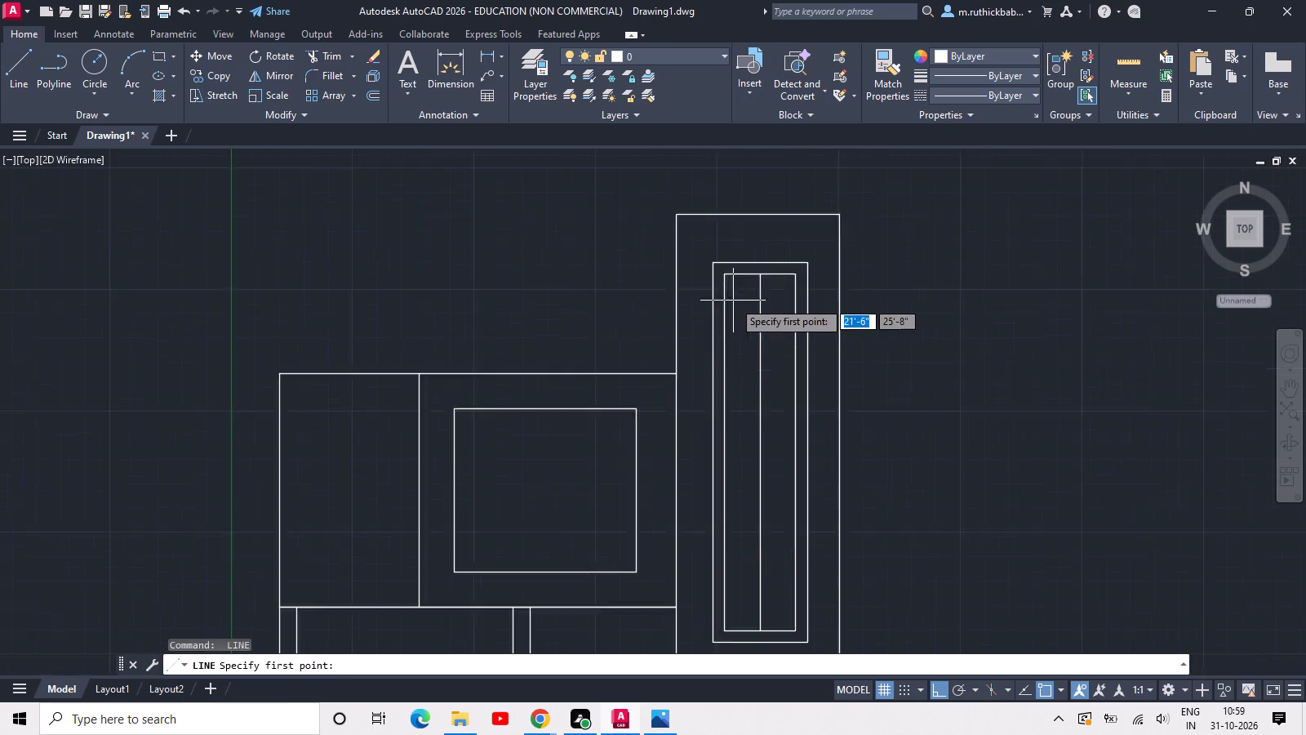
{"action": "scroll", "coordinate": [732, 301], "scroll_direction": "up", "scroll_amount": 1}
{"action": "left_click", "coordinate": [714, 349]}
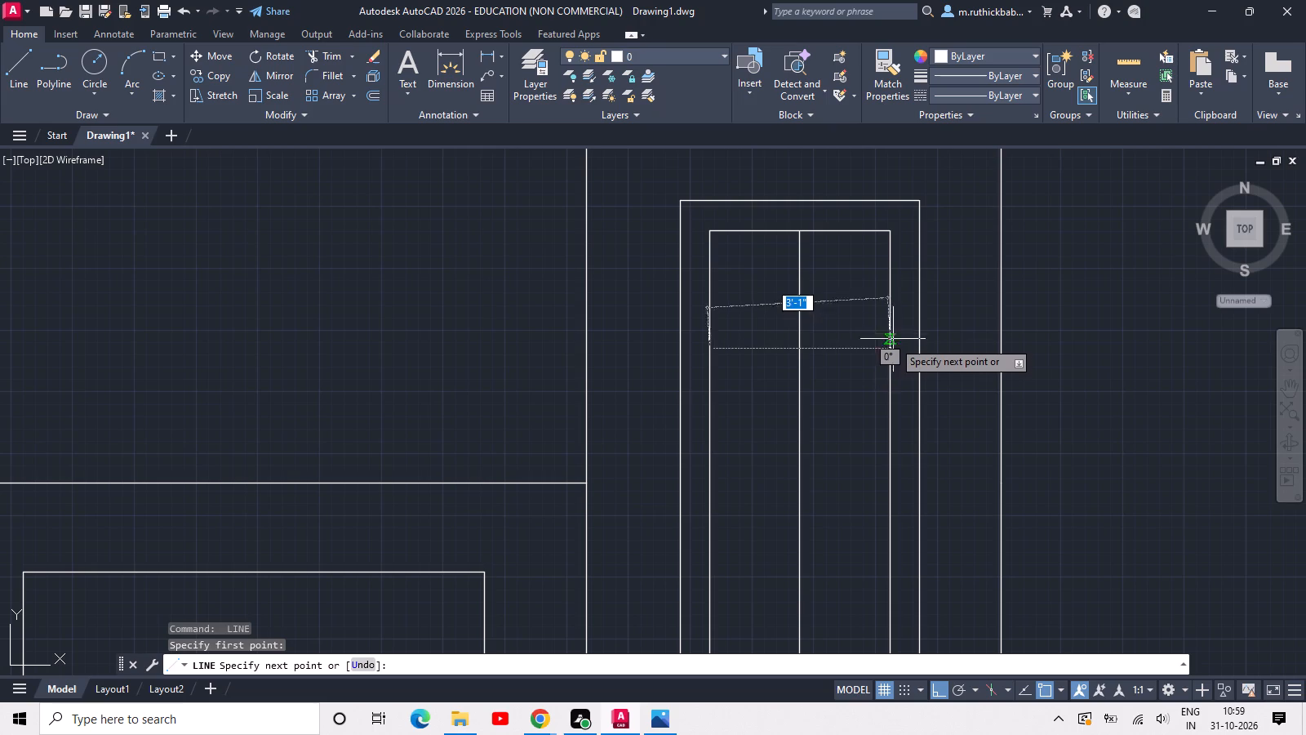
{"action": "left_click", "coordinate": [890, 348]}
{"action": "key", "text": "Escape"}
{"action": "key", "text": "Escape"}
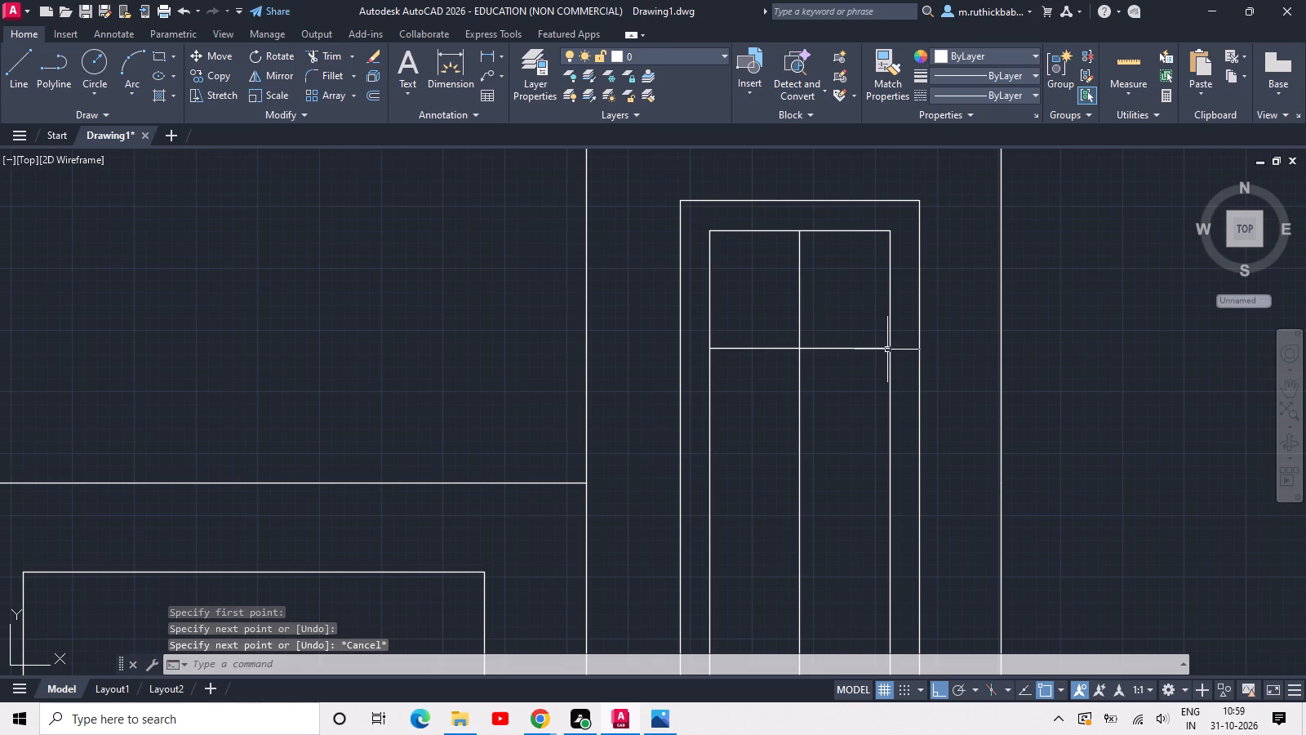
Copy the horizontal line down the tower's innermost rectangle six times at about 2' spacing to form a window grid.
{"action": "left_click_drag", "start_coordinate": [854, 366], "coordinate": [850, 335]}
{"action": "left_click", "coordinate": [839, 332]}
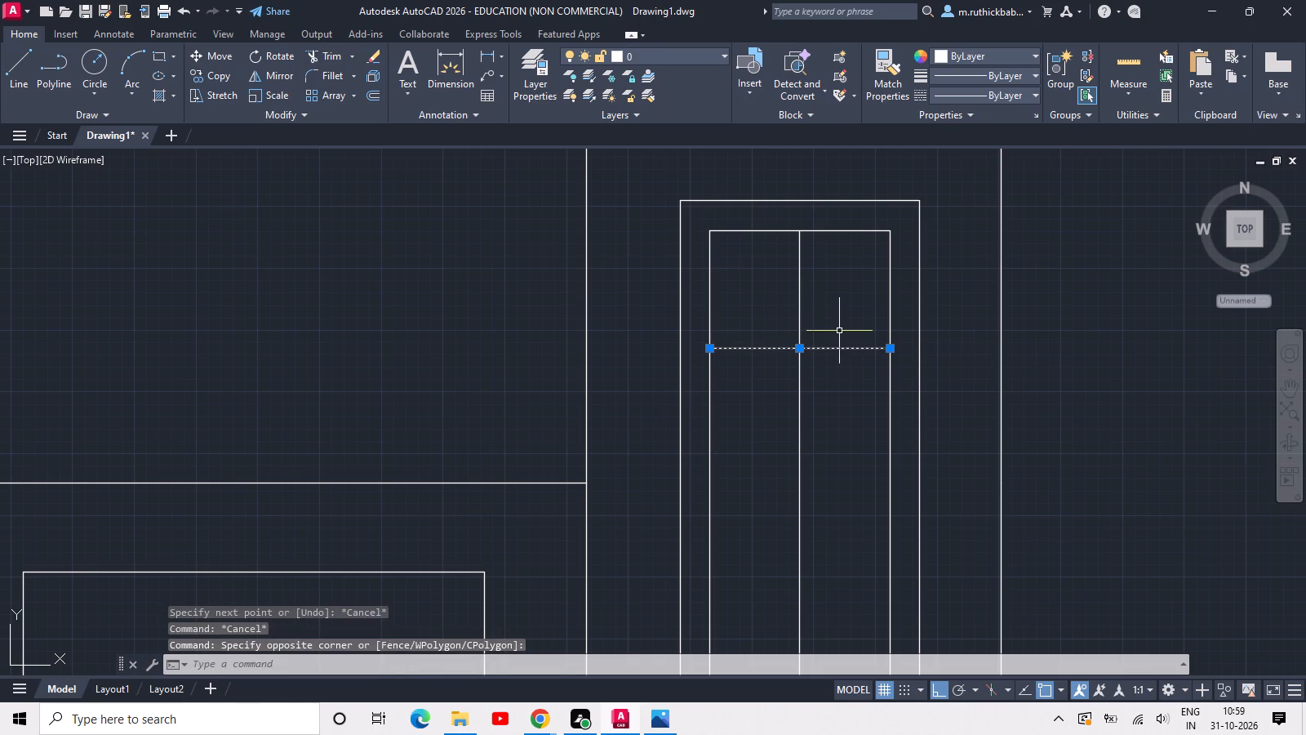
{"action": "type", "text": "co"}
{"action": "key", "text": "space"}
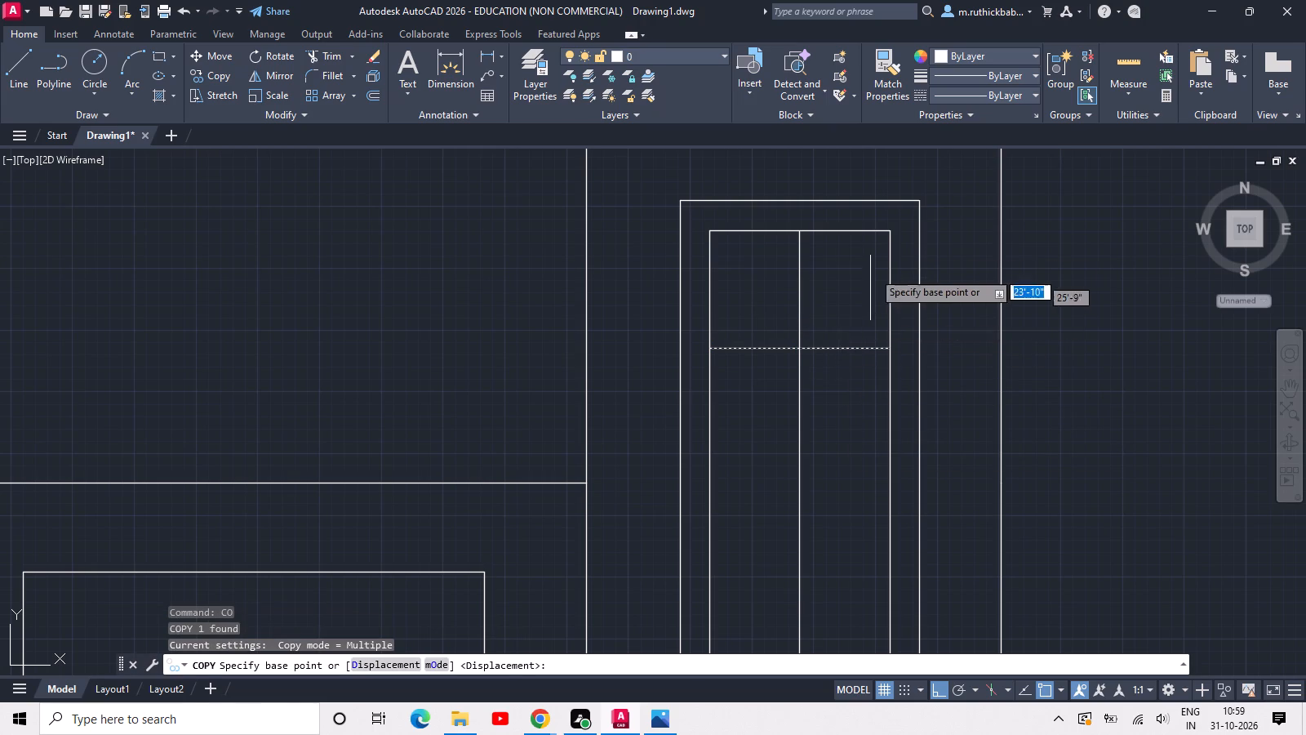
{"action": "left_click", "coordinate": [887, 231]}
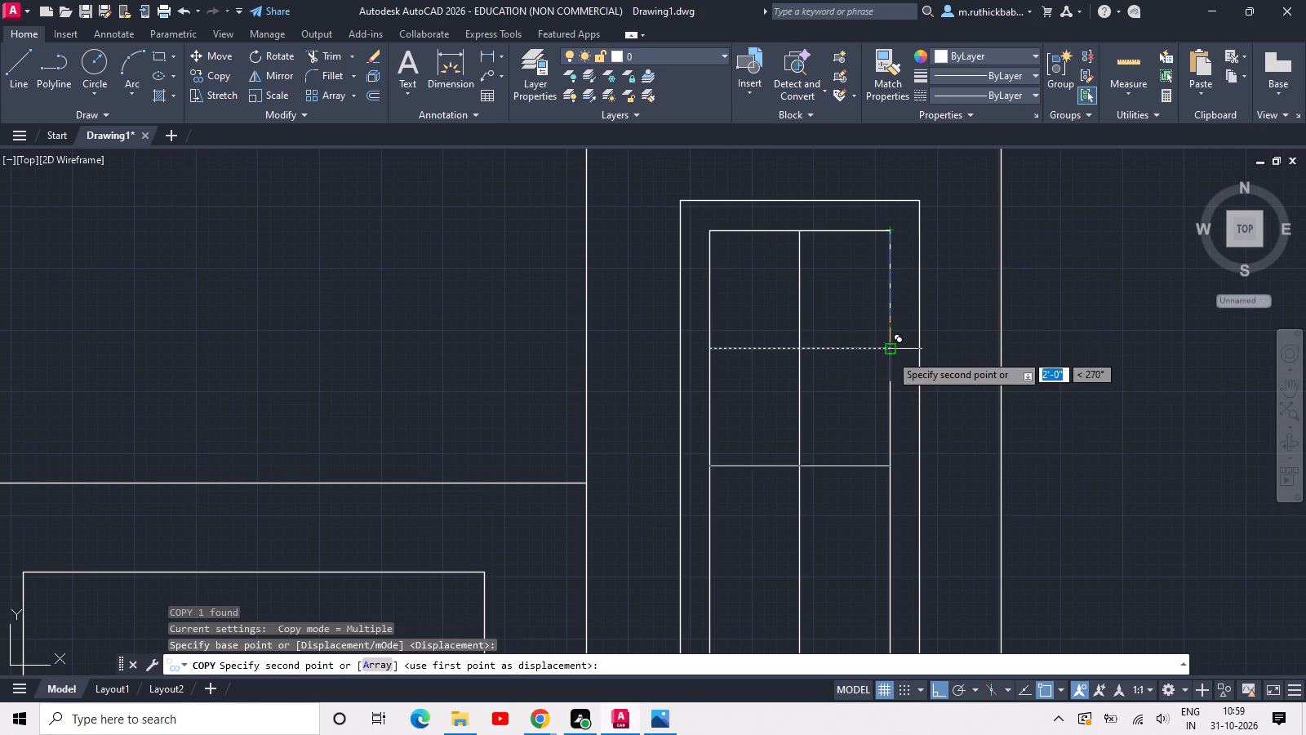
{"action": "left_click", "coordinate": [890, 354]}
{"action": "left_click", "coordinate": [889, 465]}
{"action": "middle_click_drag", "start_coordinate": [889, 464], "coordinate": [877, 121]}
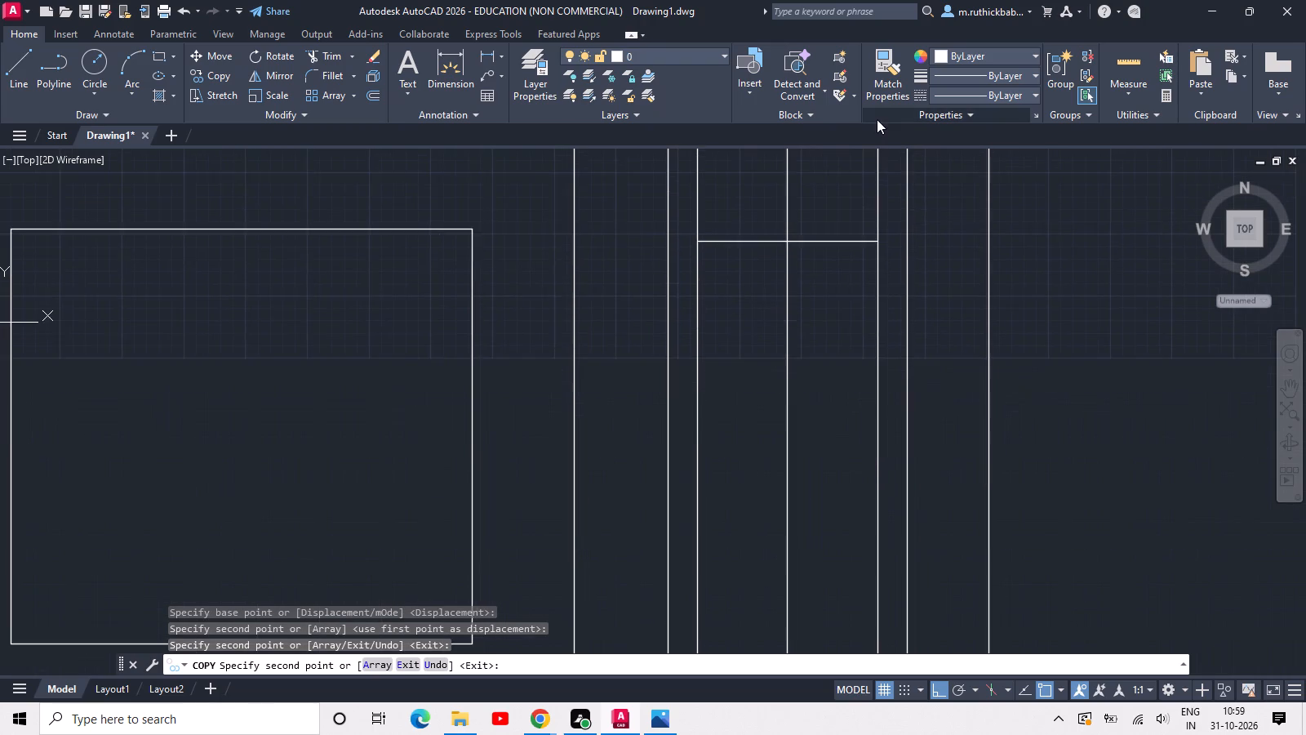
{"action": "scroll", "coordinate": [874, 152], "scroll_direction": "down", "scroll_amount": 2}
{"action": "left_click", "coordinate": [879, 197]}
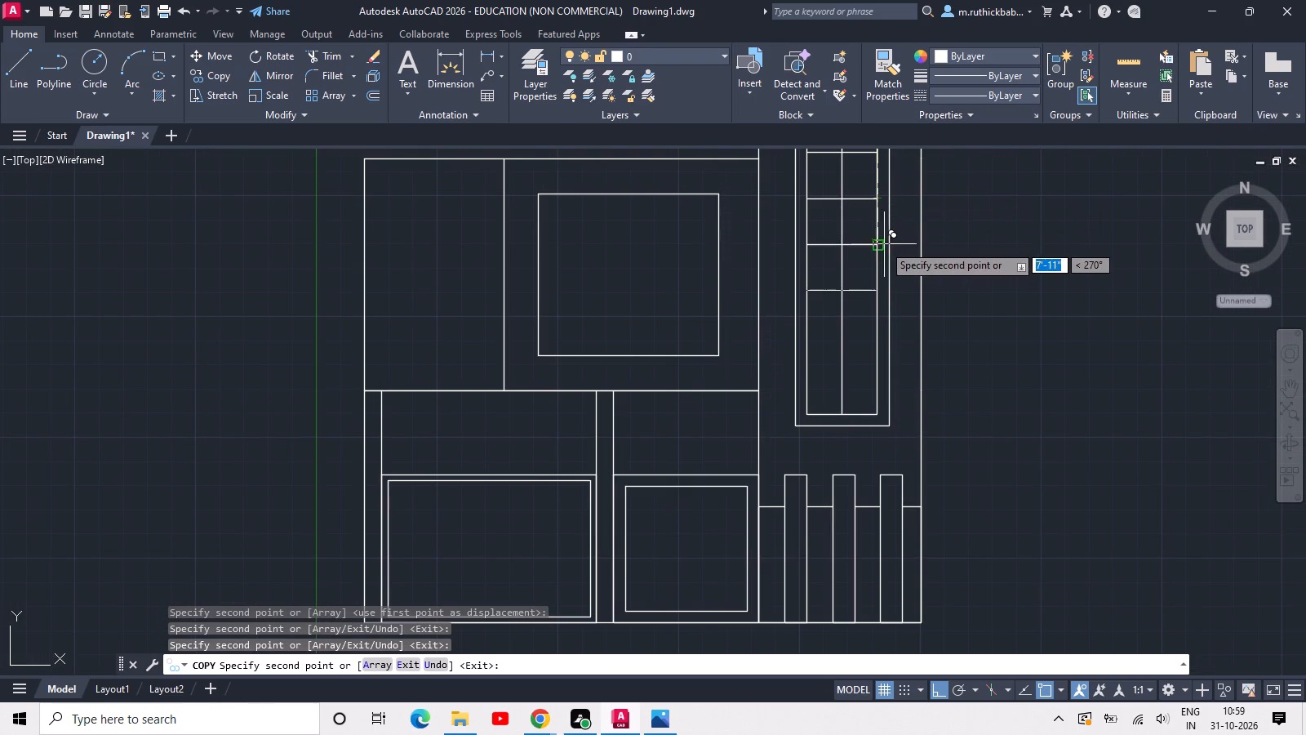
{"action": "left_click", "coordinate": [880, 244]}
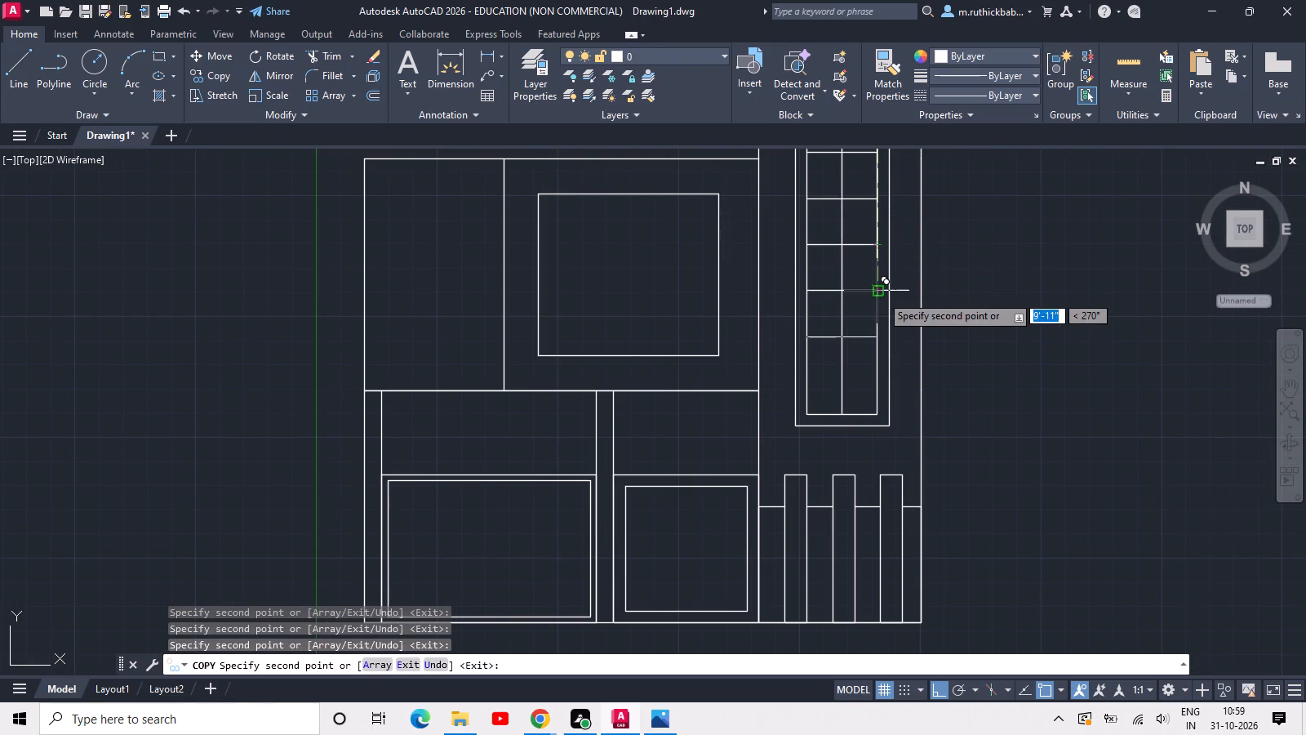
{"action": "left_click", "coordinate": [880, 295]}
{"action": "left_click", "coordinate": [880, 342]}
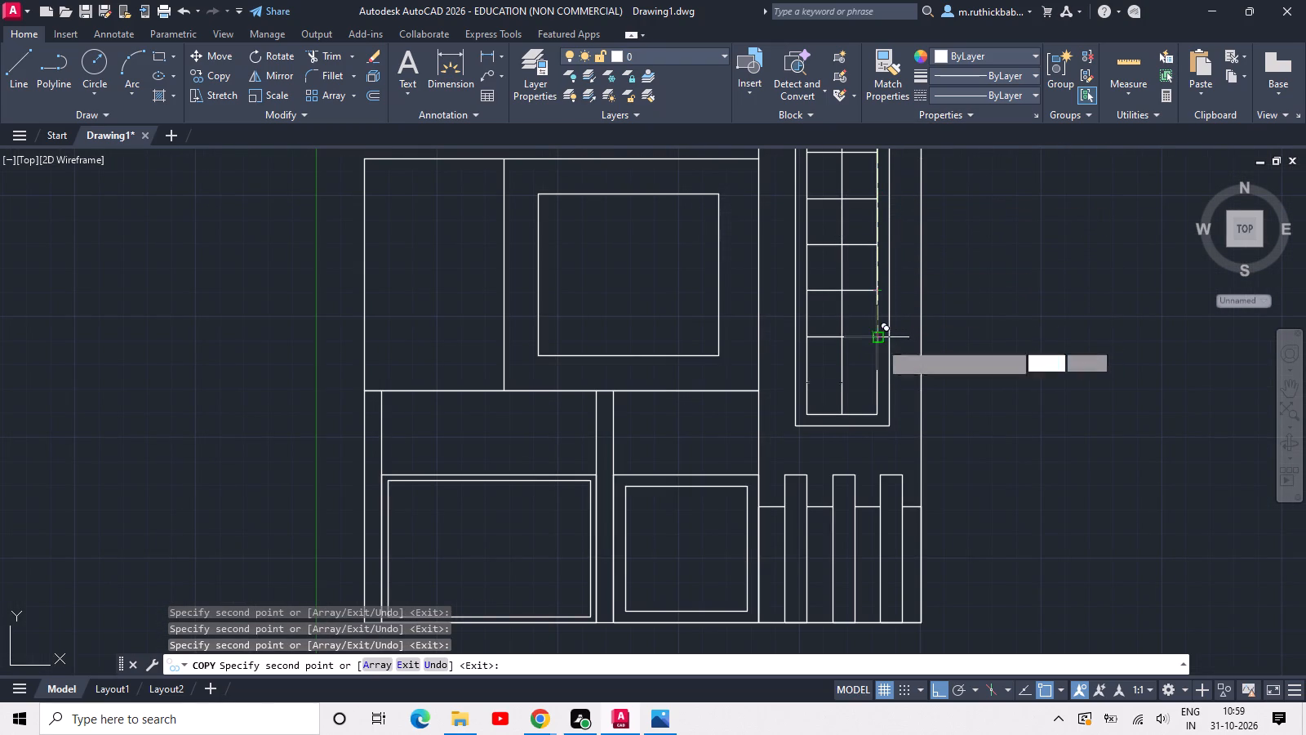
{"action": "key", "text": "Escape"}
{"action": "key", "text": "Escape"}
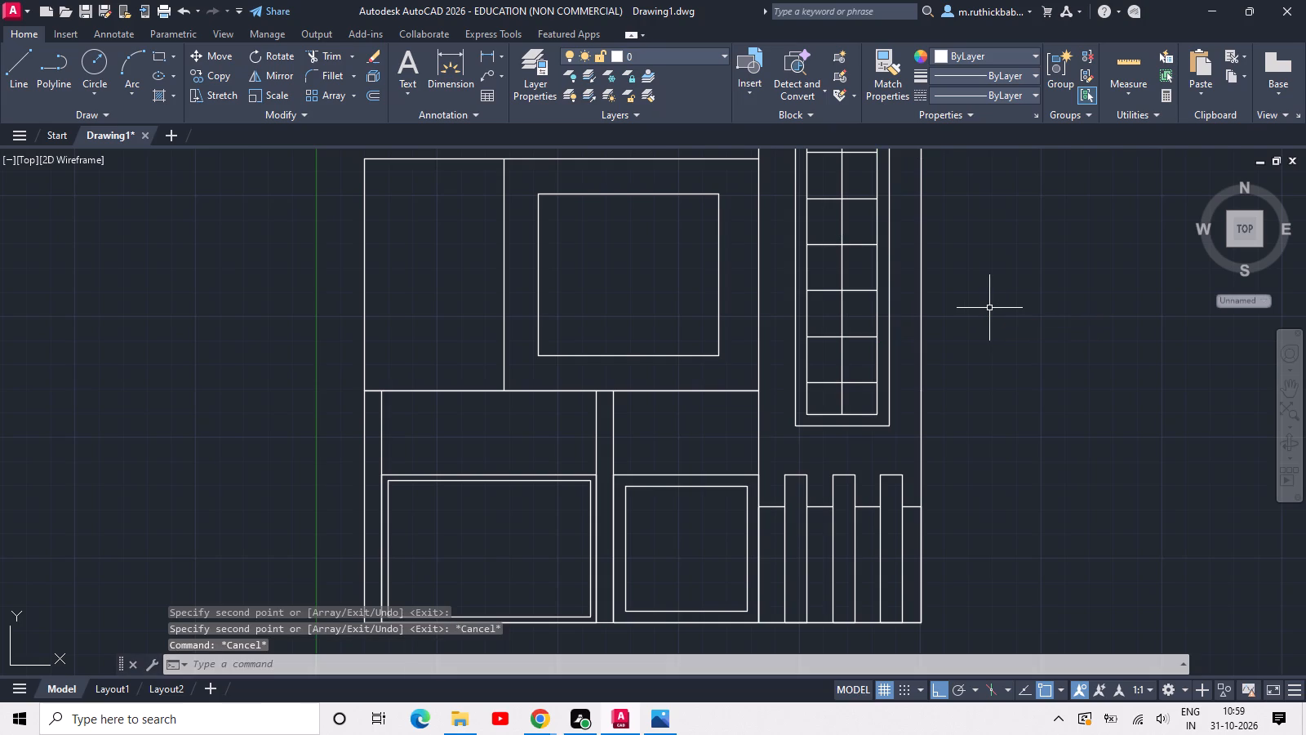
Draw a rectangle about 5'1" by 3'5" on the upper part's top edge, against the tower.
{"action": "scroll", "coordinate": [949, 327], "scroll_direction": "down", "scroll_amount": 2}
{"action": "middle_click_drag", "start_coordinate": [676, 243], "coordinate": [706, 309]}
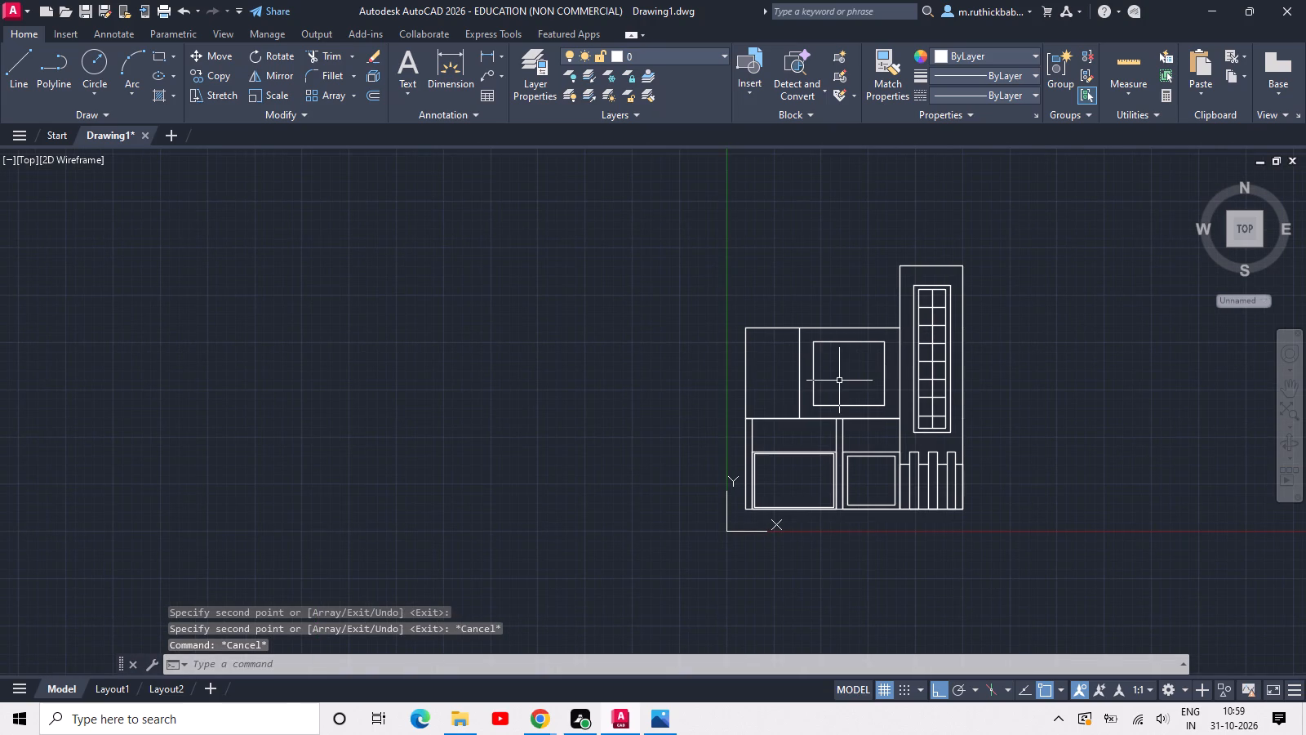
{"action": "scroll", "coordinate": [907, 350], "scroll_direction": "up", "scroll_amount": 2}
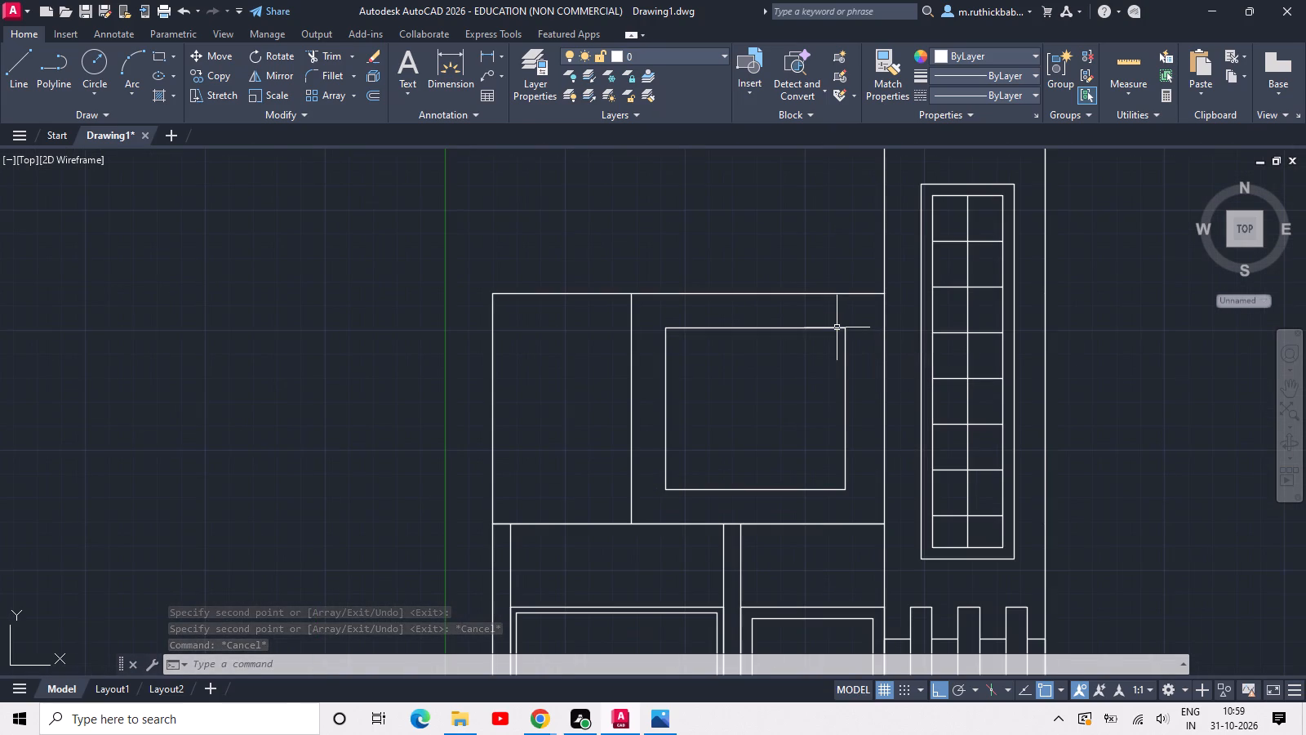
{"action": "middle_click_drag", "start_coordinate": [837, 327], "coordinate": [822, 384]}
{"action": "scroll", "coordinate": [795, 367], "scroll_direction": "up", "scroll_amount": 1}
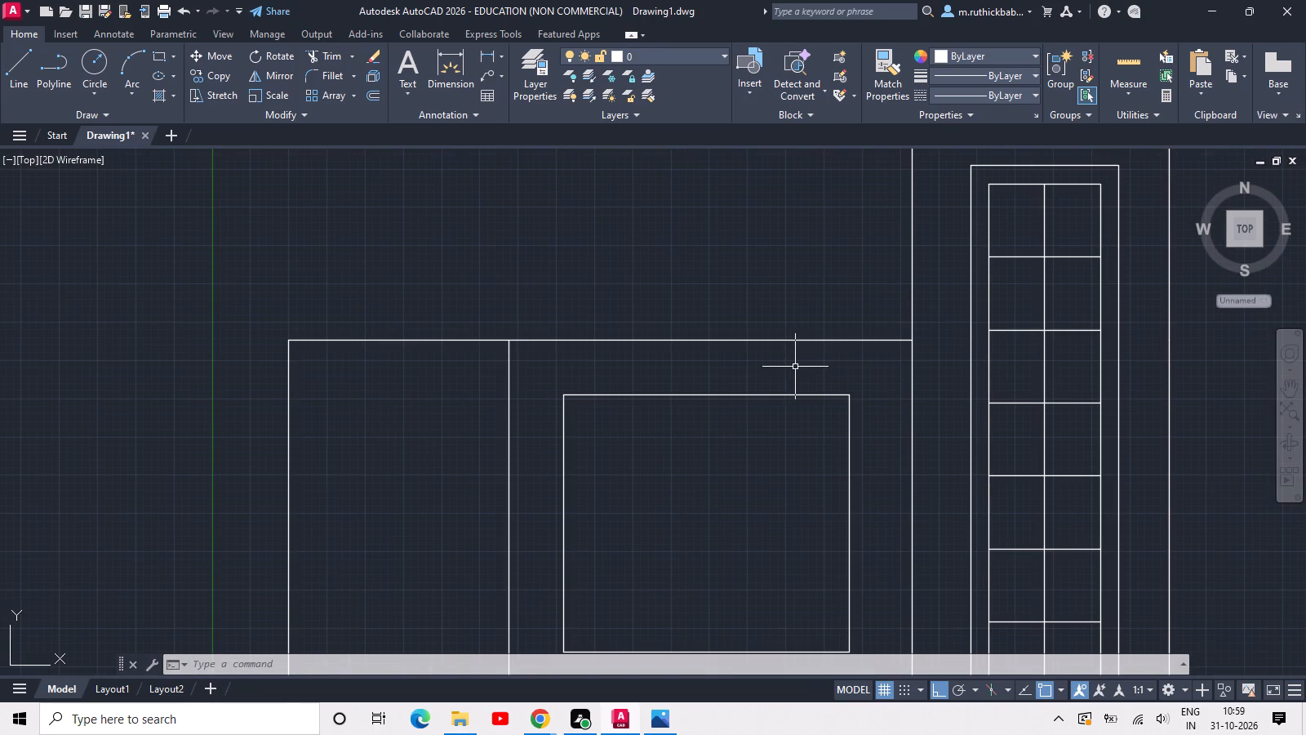
{"action": "type", "text": "rec"}
{"action": "key", "text": "space"}
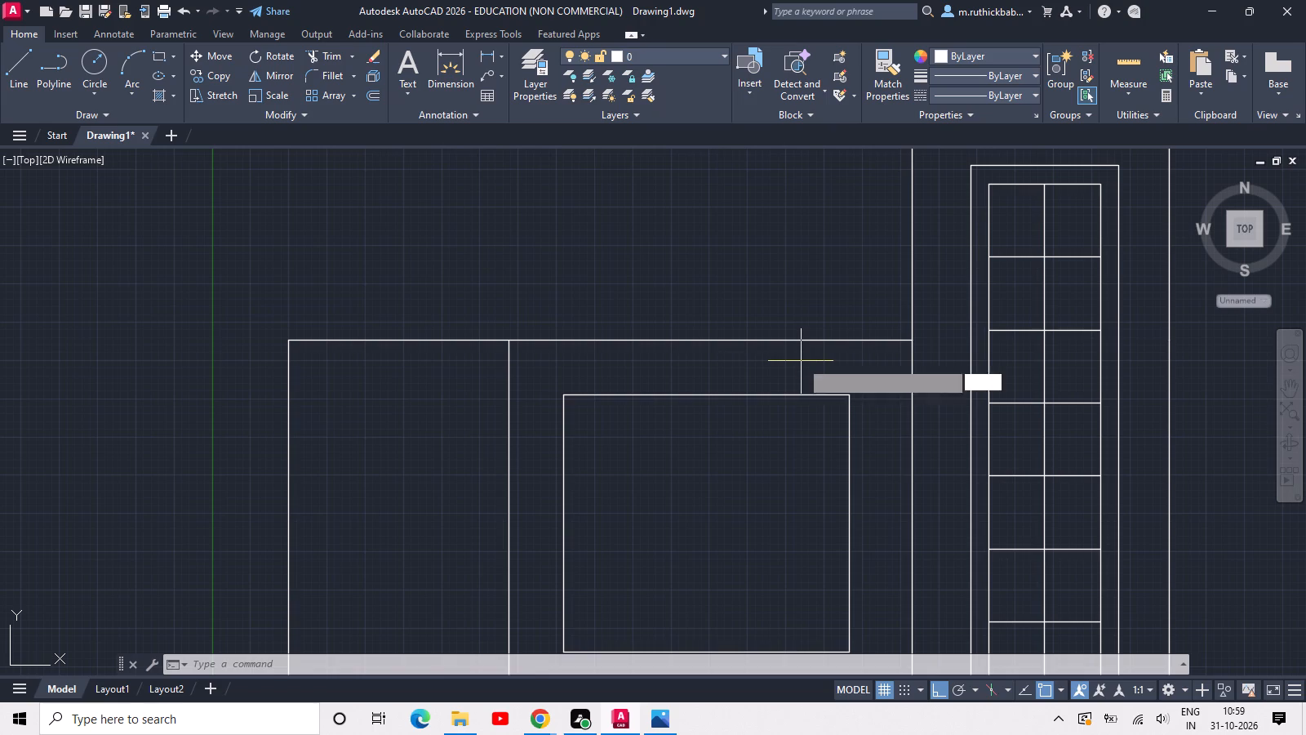
{"action": "left_click", "coordinate": [726, 340]}
{"action": "left_click", "coordinate": [917, 217]}
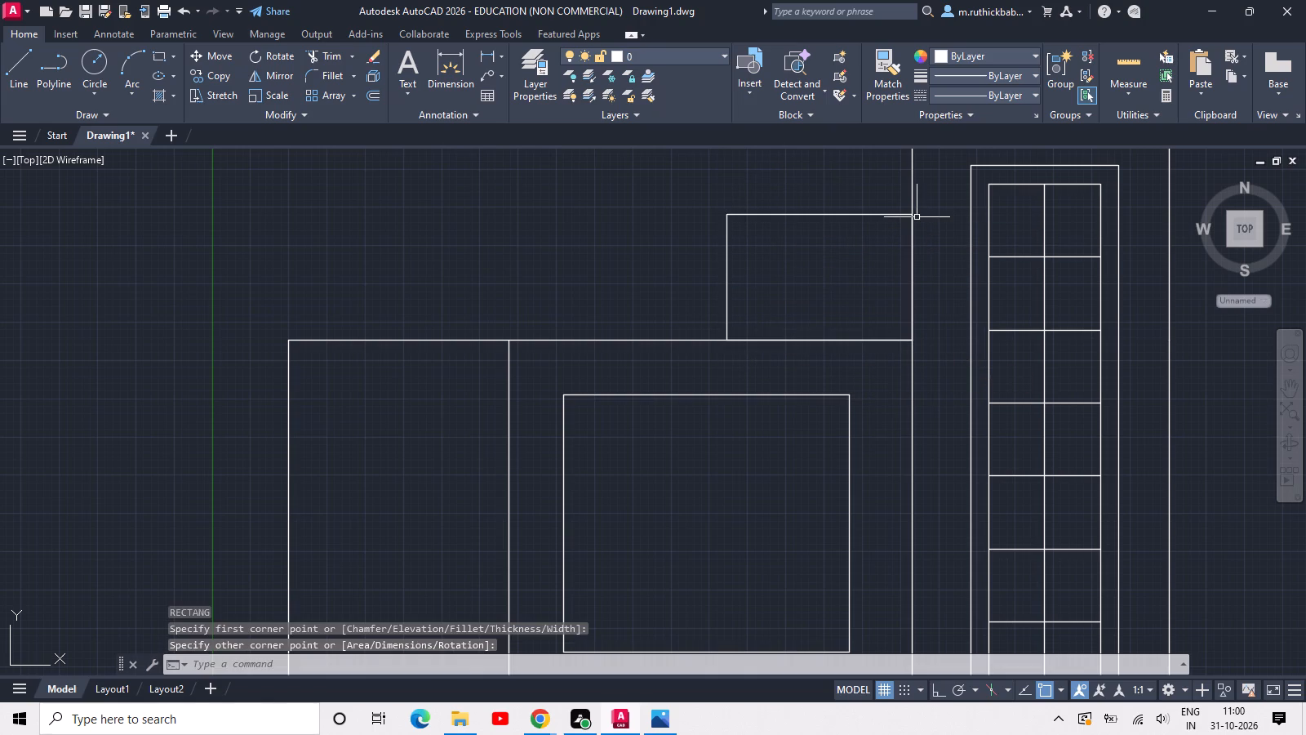
{"action": "key", "text": "Escape"}
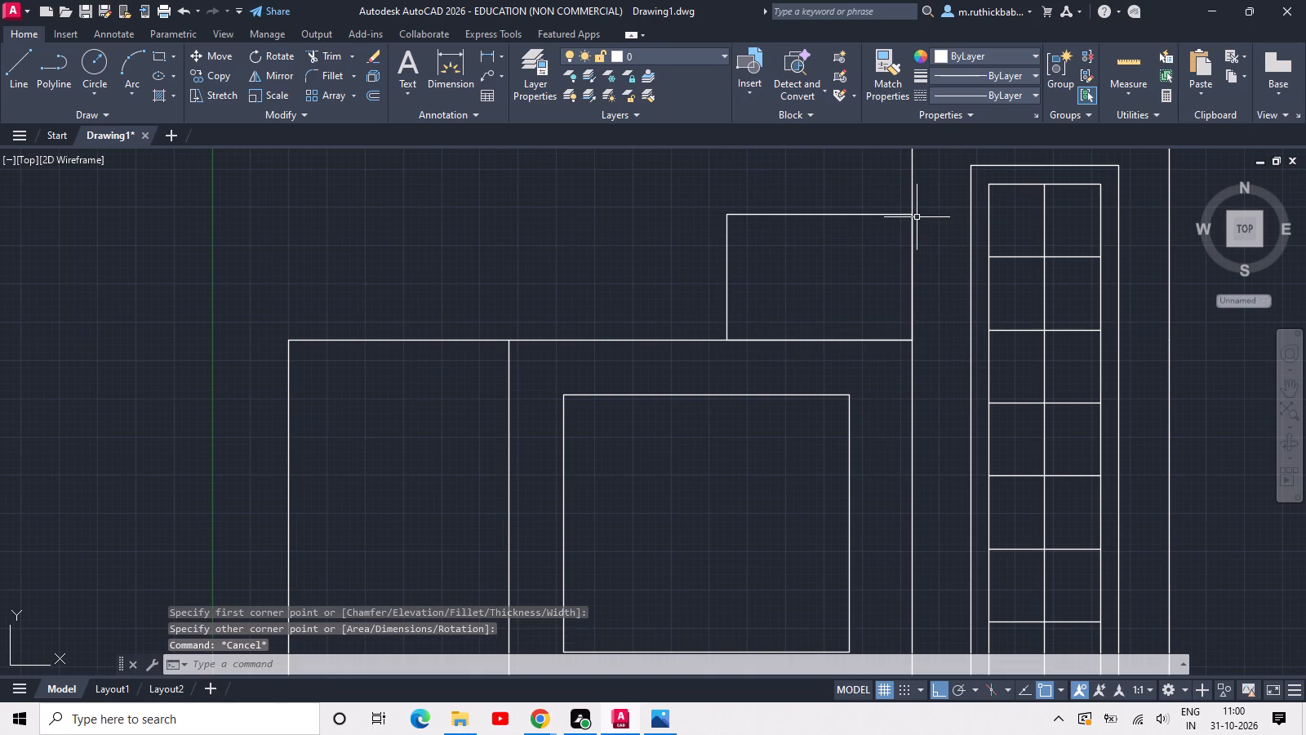
Reshape the rooftop rectangle into a trapezoid by moving its top-left corner inward, and lower its top edge about 10".
{"action": "left_click_drag", "start_coordinate": [749, 251], "coordinate": [708, 244]}
{"action": "left_click", "coordinate": [700, 243]}
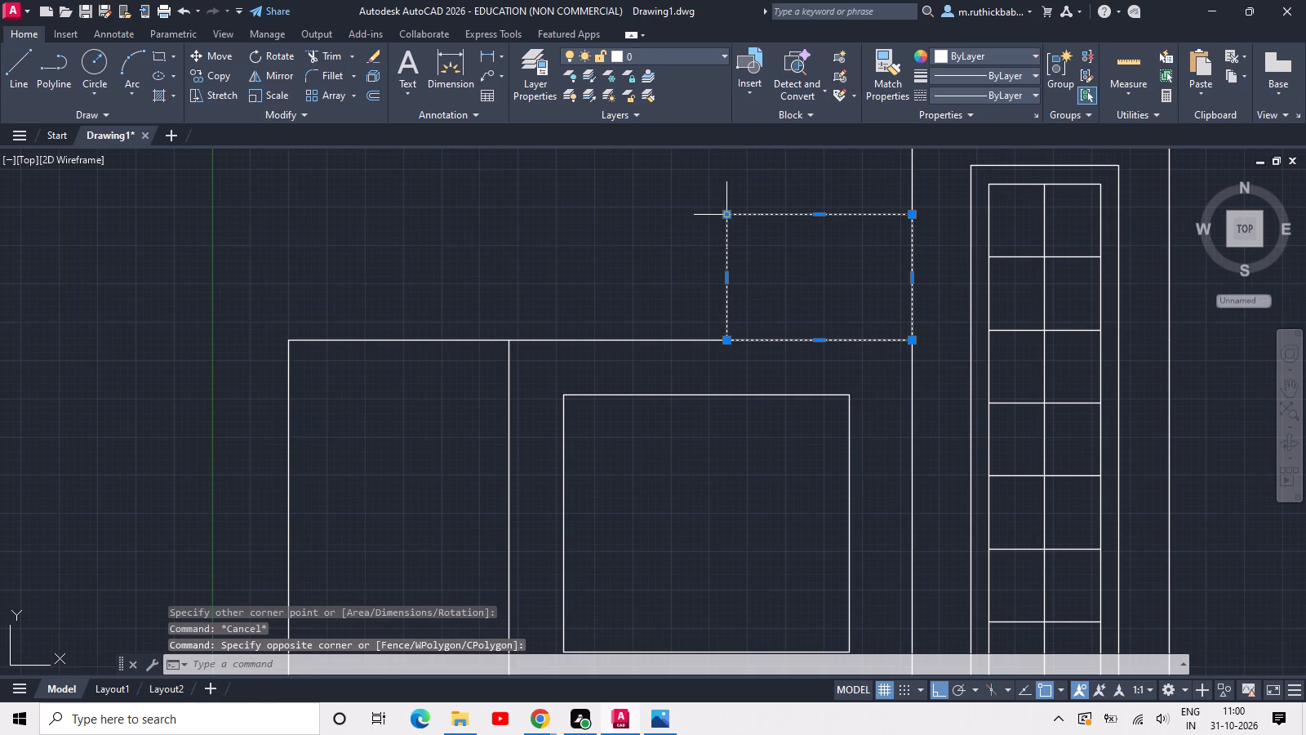
{"action": "left_click", "coordinate": [729, 213]}
{"action": "left_click", "coordinate": [724, 214]}
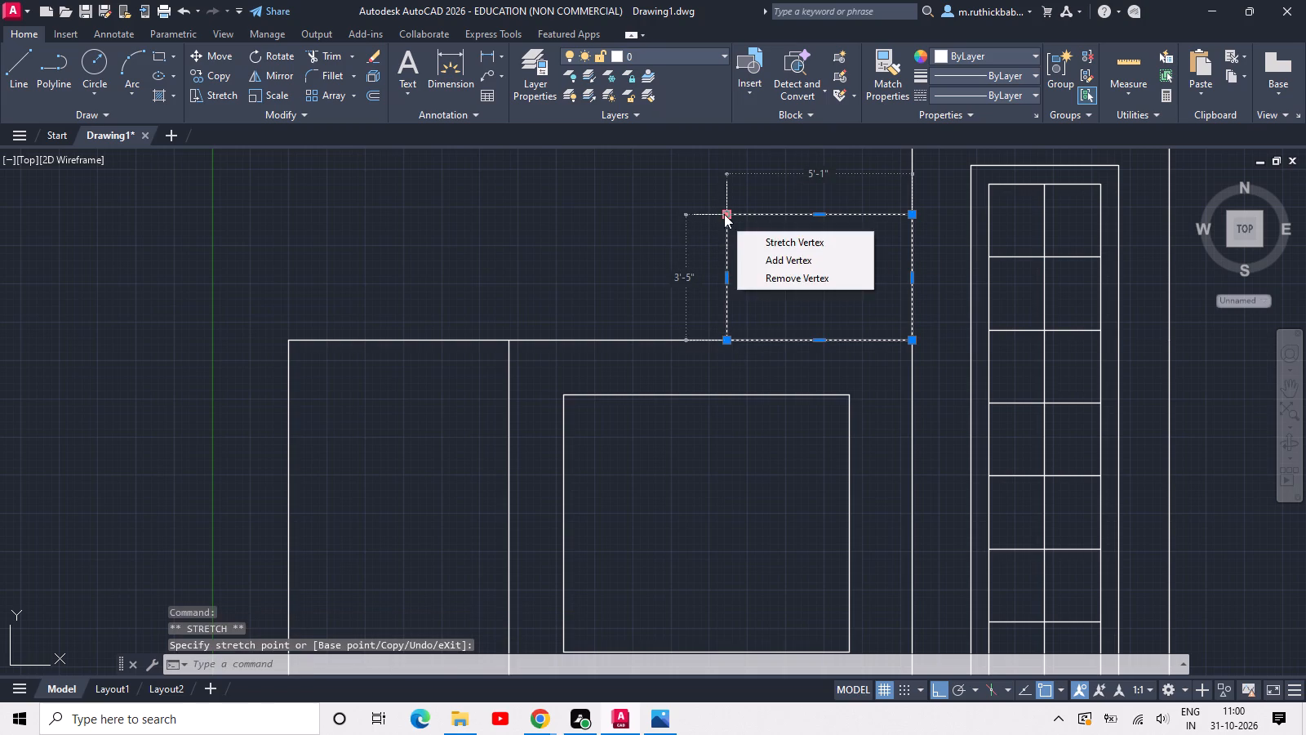
{"action": "left_click", "coordinate": [724, 214]}
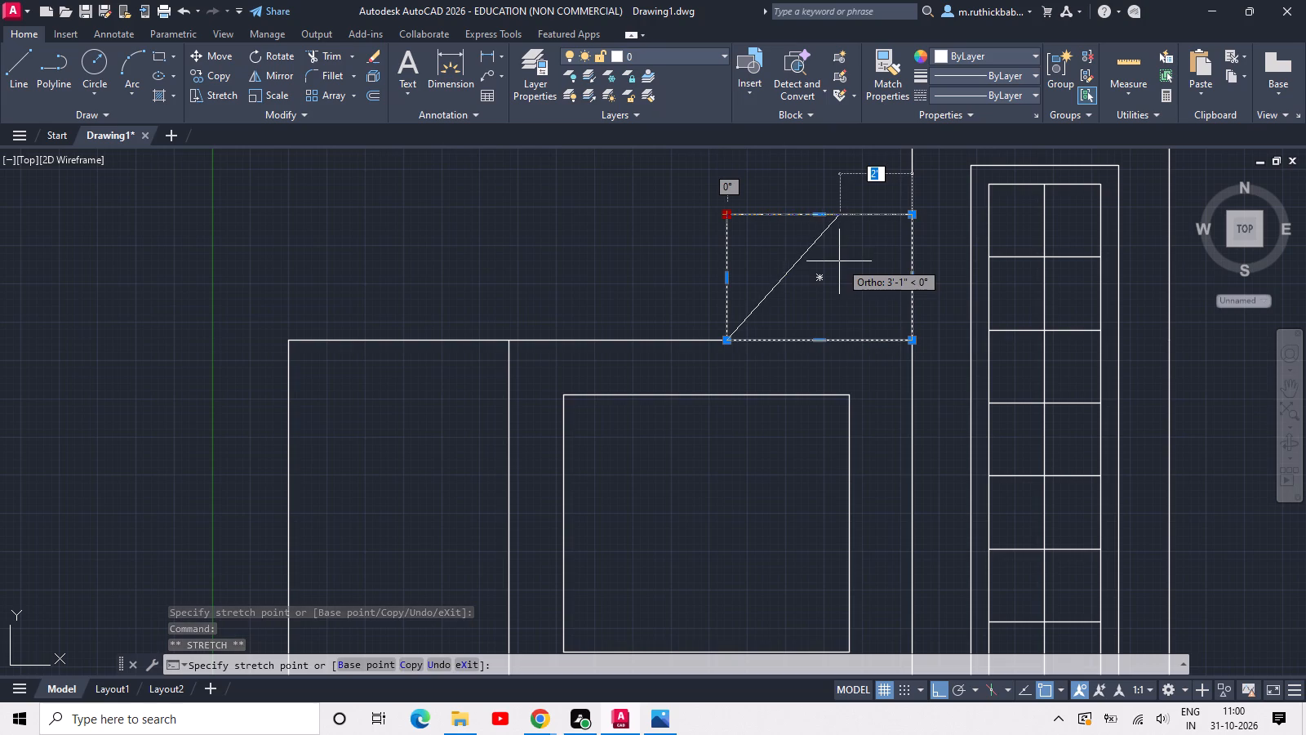
{"action": "left_click", "coordinate": [788, 247]}
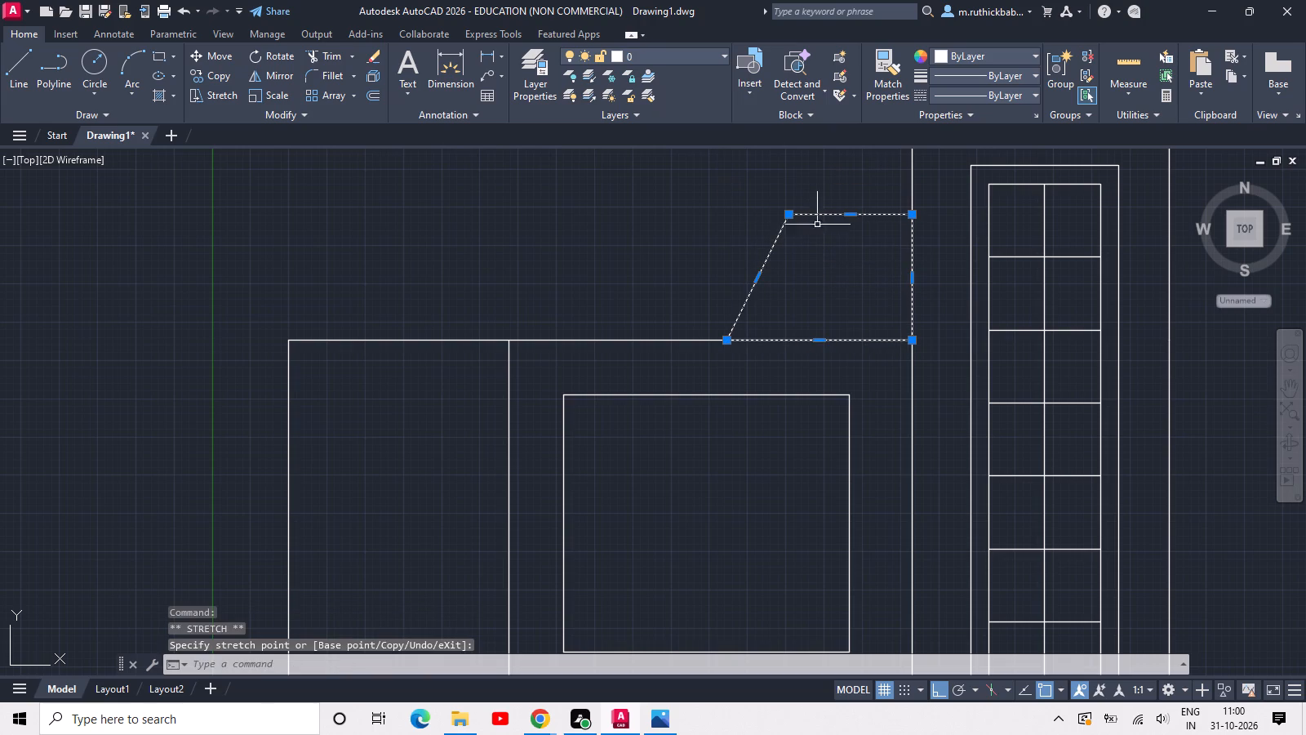
{"action": "left_click", "coordinate": [852, 216]}
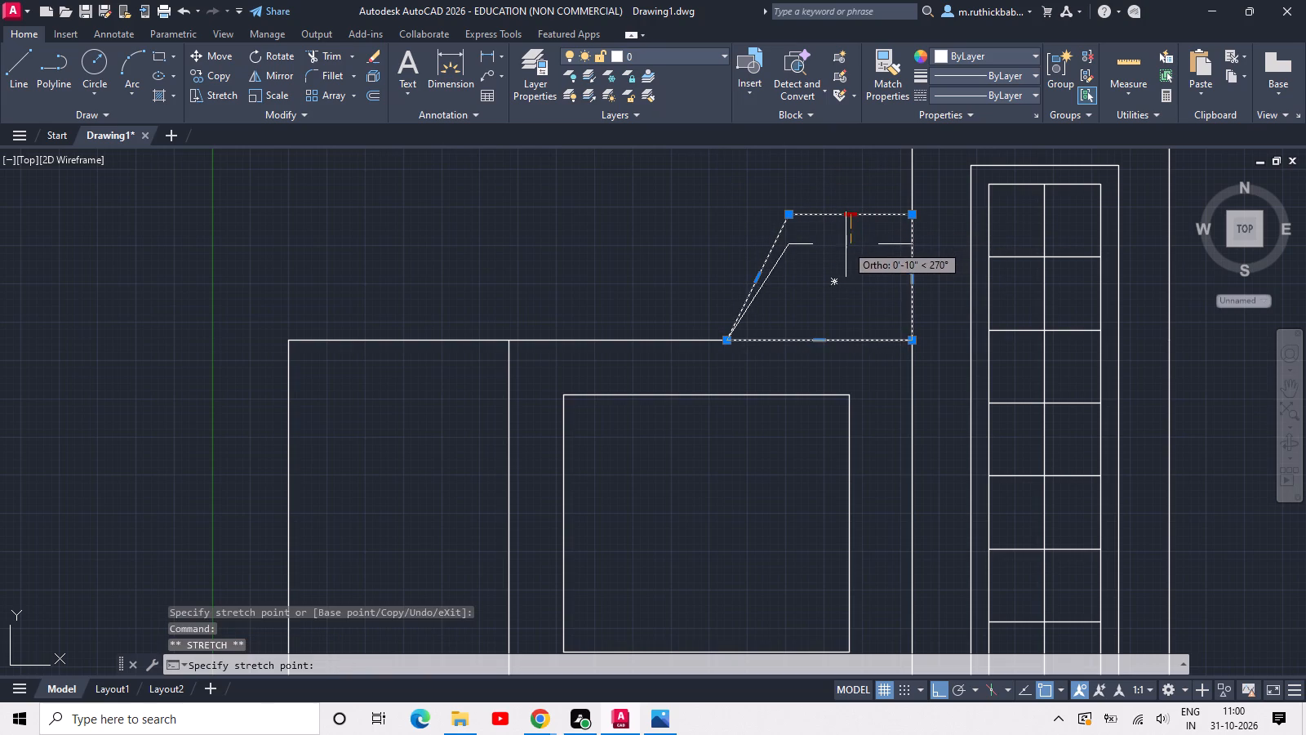
{"action": "left_click", "coordinate": [846, 244]}
{"action": "key", "text": "Escape"}
{"action": "key", "text": "Escape"}
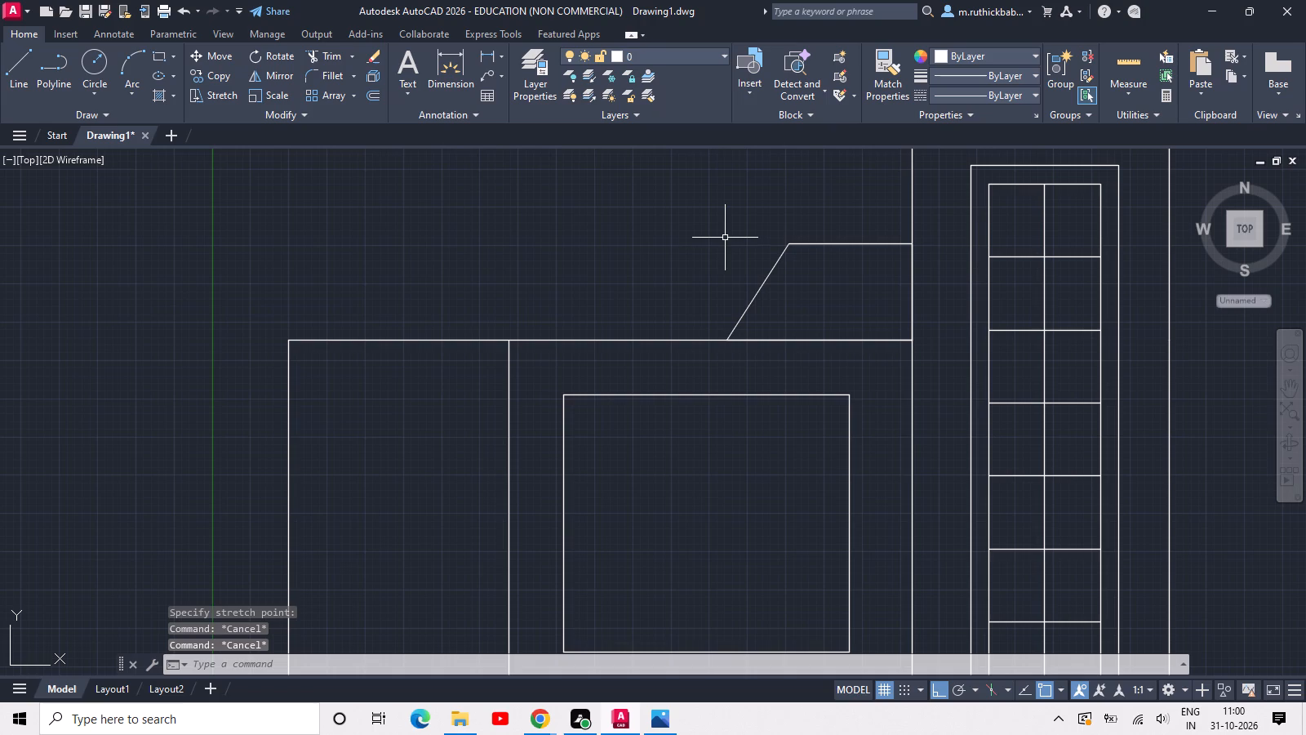
Draw a stepped outline from the trapezoid's top-left corner to the upper part's left corner, about 2'7" high with an open gap midway.
{"action": "type", "text": "l"}
{"action": "key", "text": "space"}
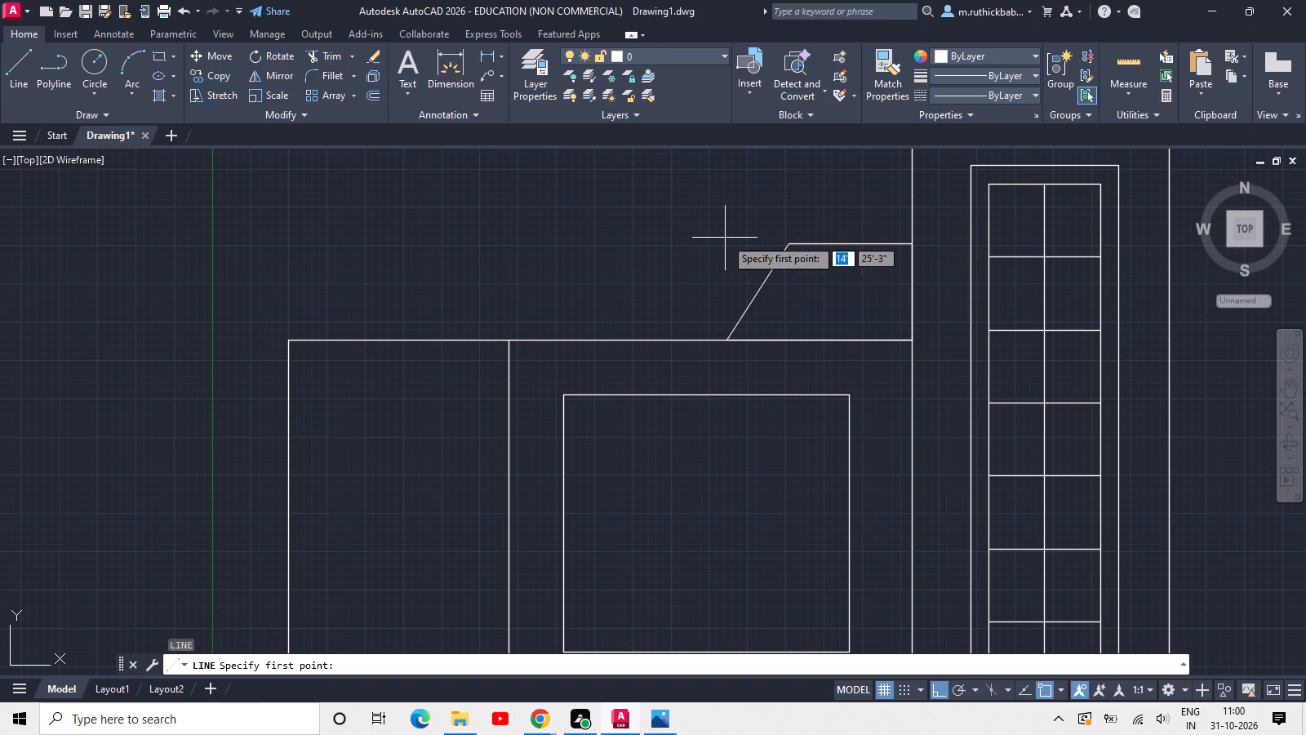
{"action": "left_click", "coordinate": [794, 244]}
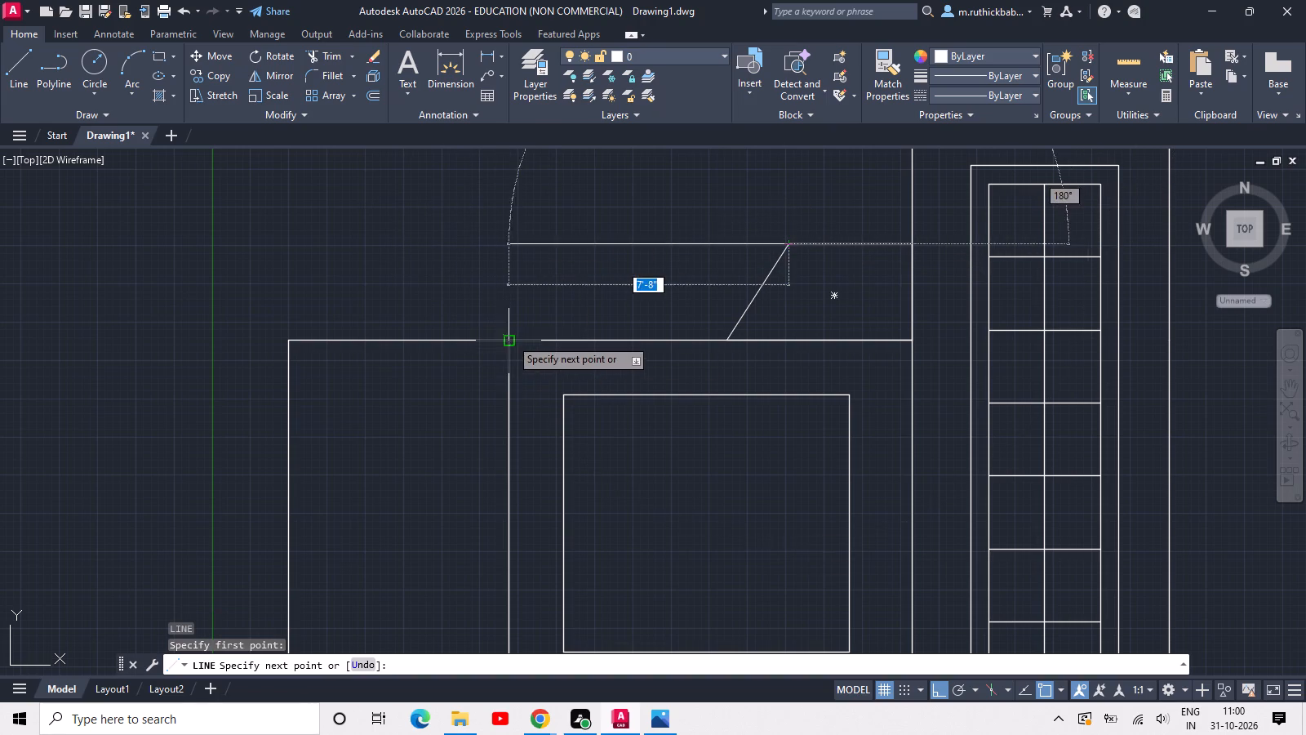
{"action": "left_click", "coordinate": [506, 238]}
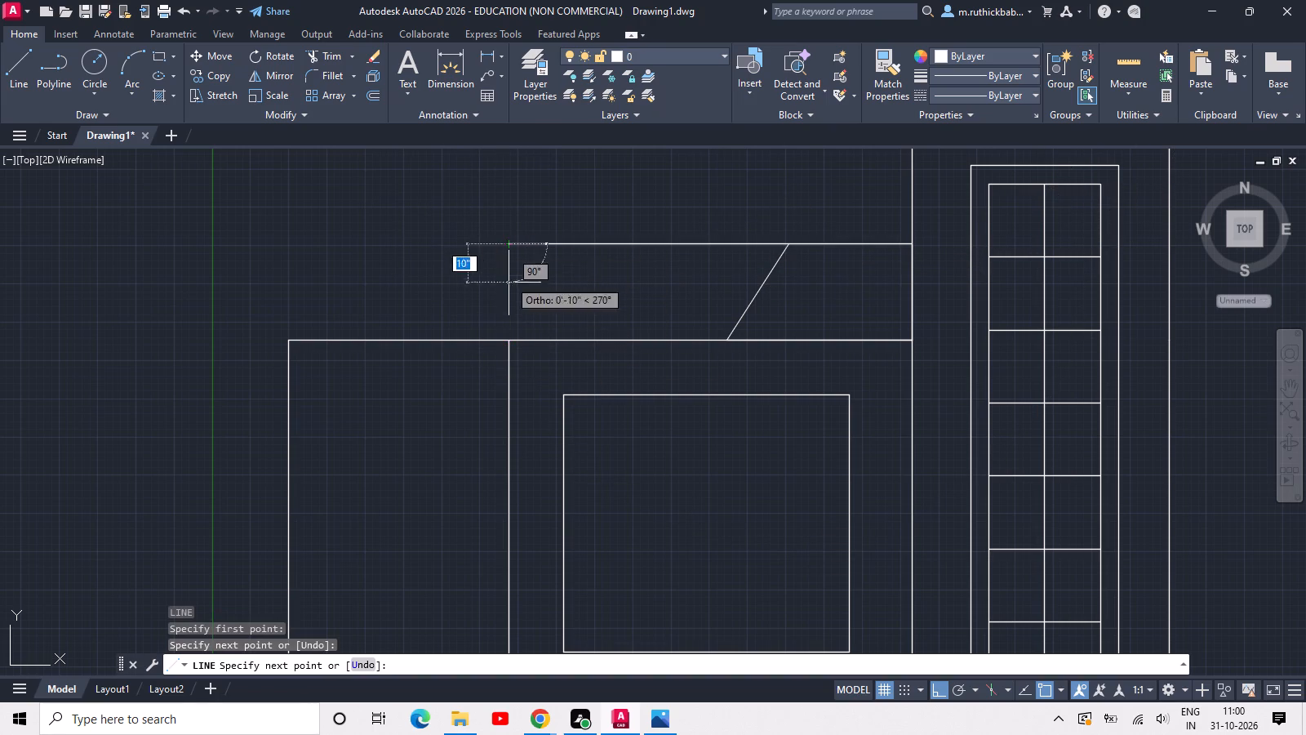
{"action": "left_click", "coordinate": [508, 345]}
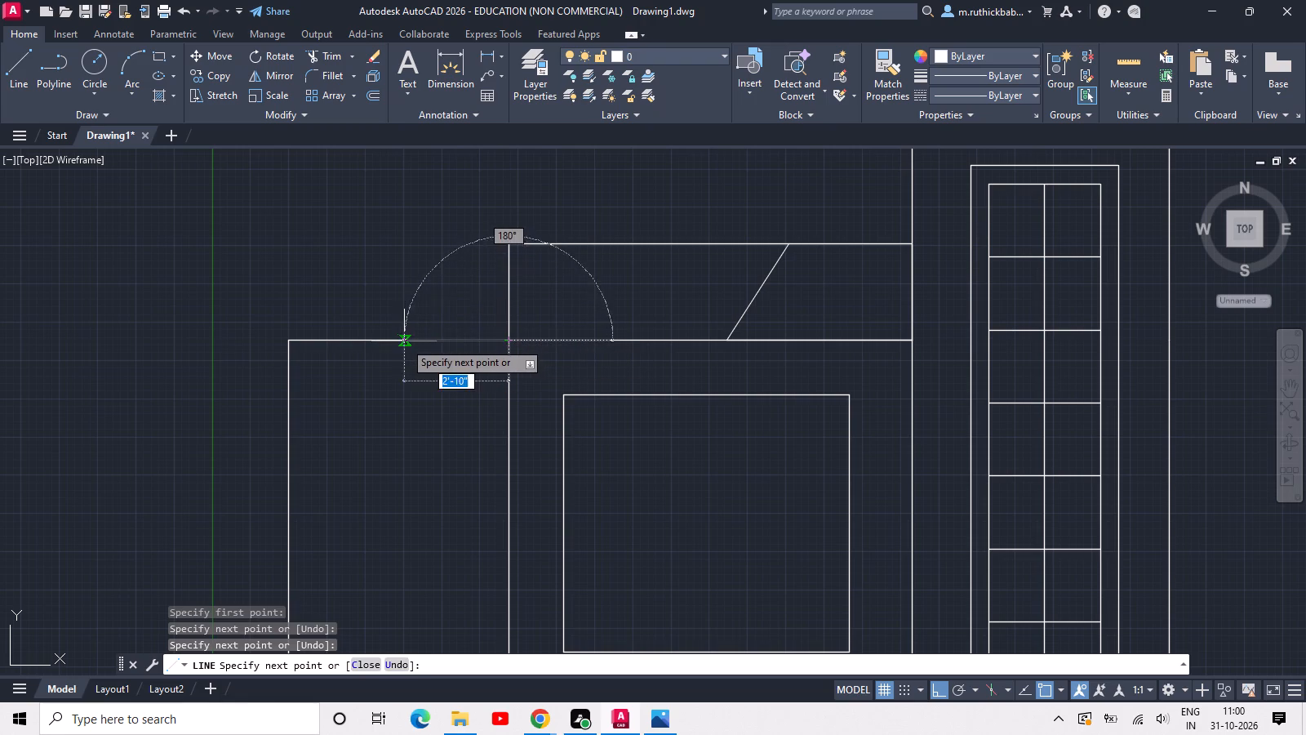
{"action": "left_click", "coordinate": [393, 341]}
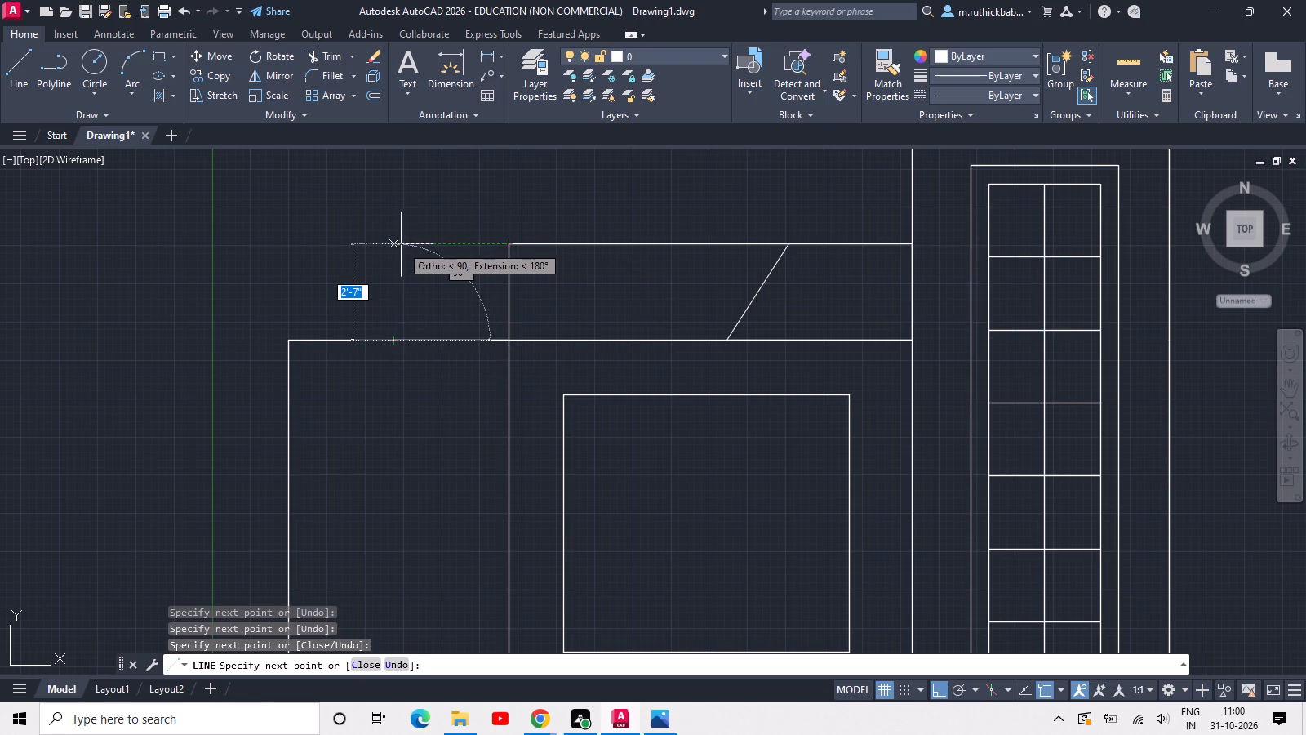
{"action": "left_click", "coordinate": [393, 245]}
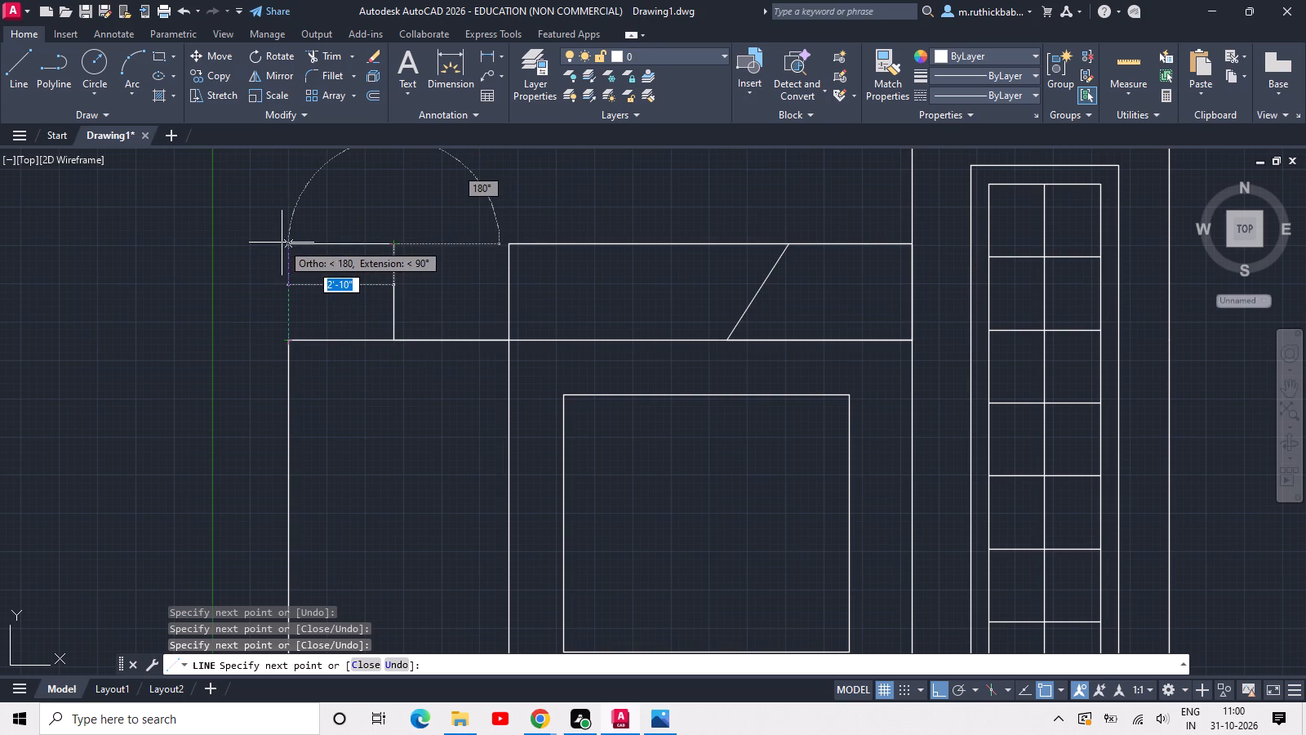
{"action": "left_click", "coordinate": [287, 241]}
{"action": "left_click", "coordinate": [292, 341]}
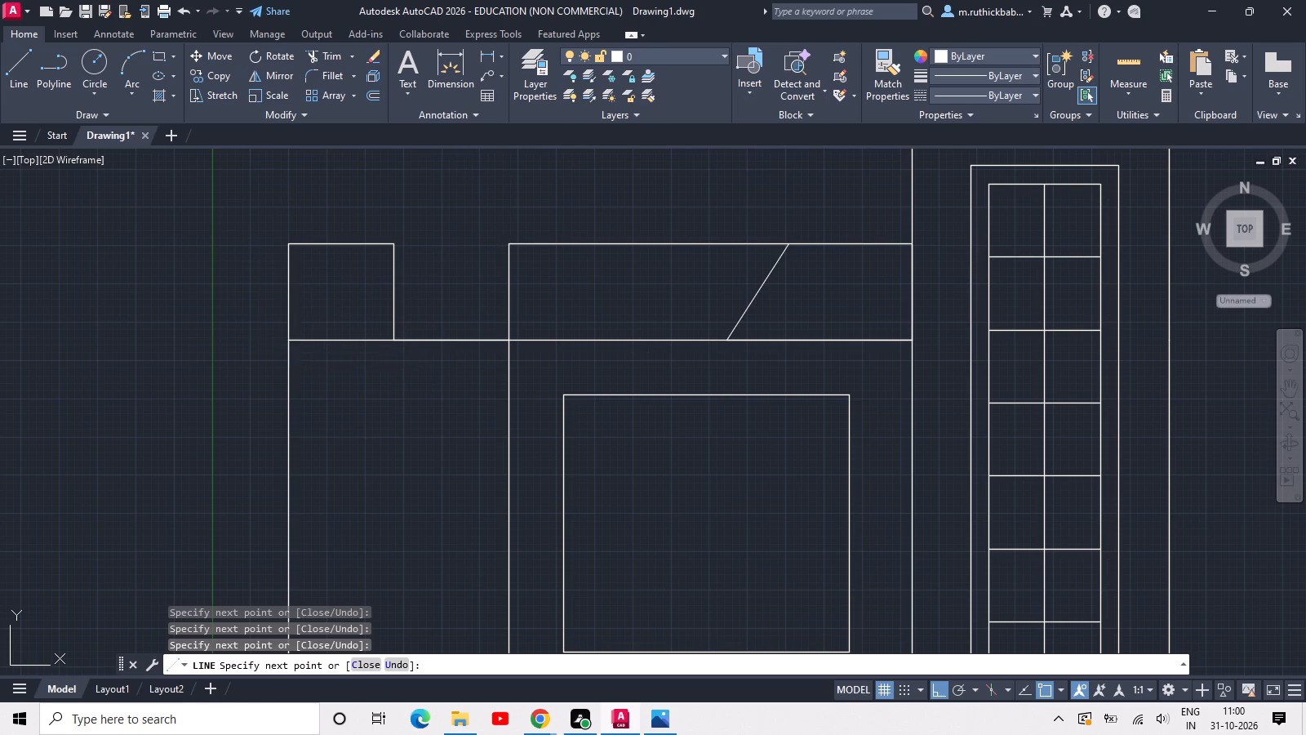
{"action": "key", "text": "space"}
Extend the top edge of the small left rooftop box across the gap to the longer roof band.
{"action": "type", "text": "ex"}
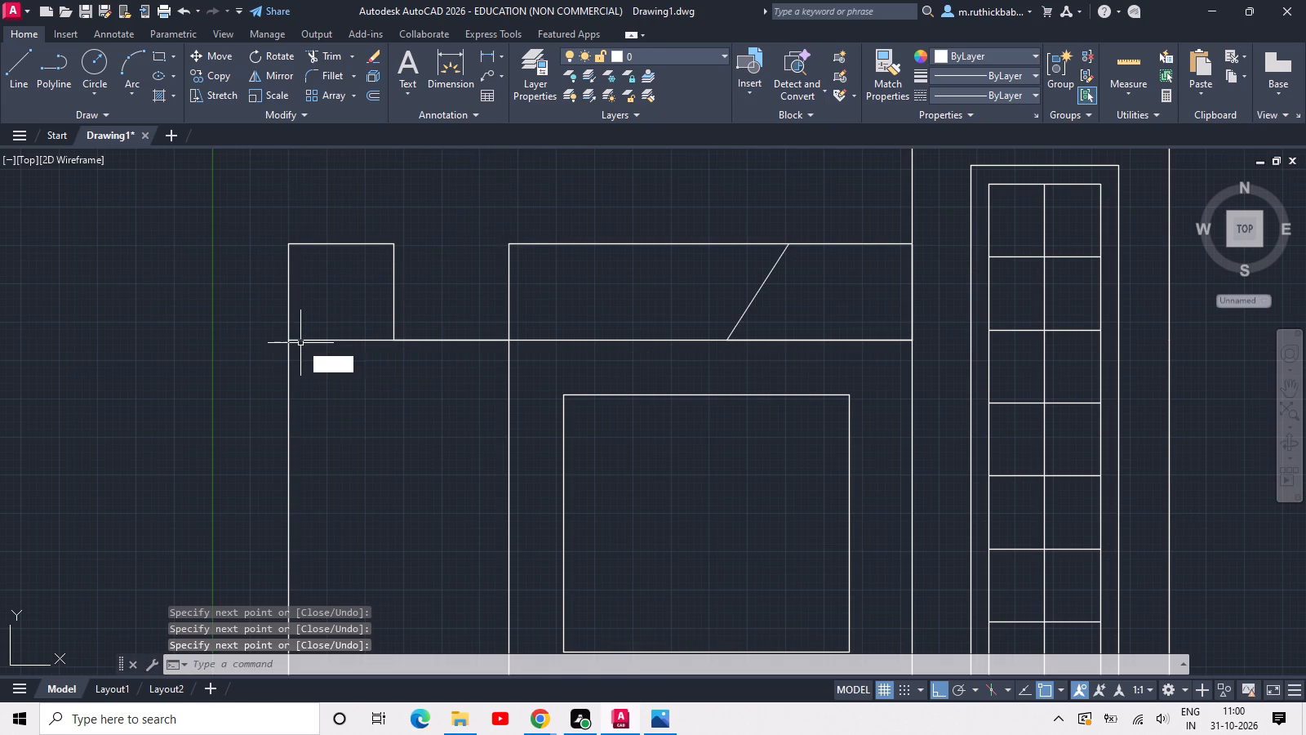
{"action": "key", "text": "space"}
{"action": "key", "text": "space"}
{"action": "scroll", "coordinate": [300, 343], "scroll_direction": "up", "scroll_amount": 3}
{"action": "scroll", "coordinate": [426, 229], "scroll_direction": "down", "scroll_amount": 2}
{"action": "middle_click_drag", "start_coordinate": [425, 234], "coordinate": [424, 234]}
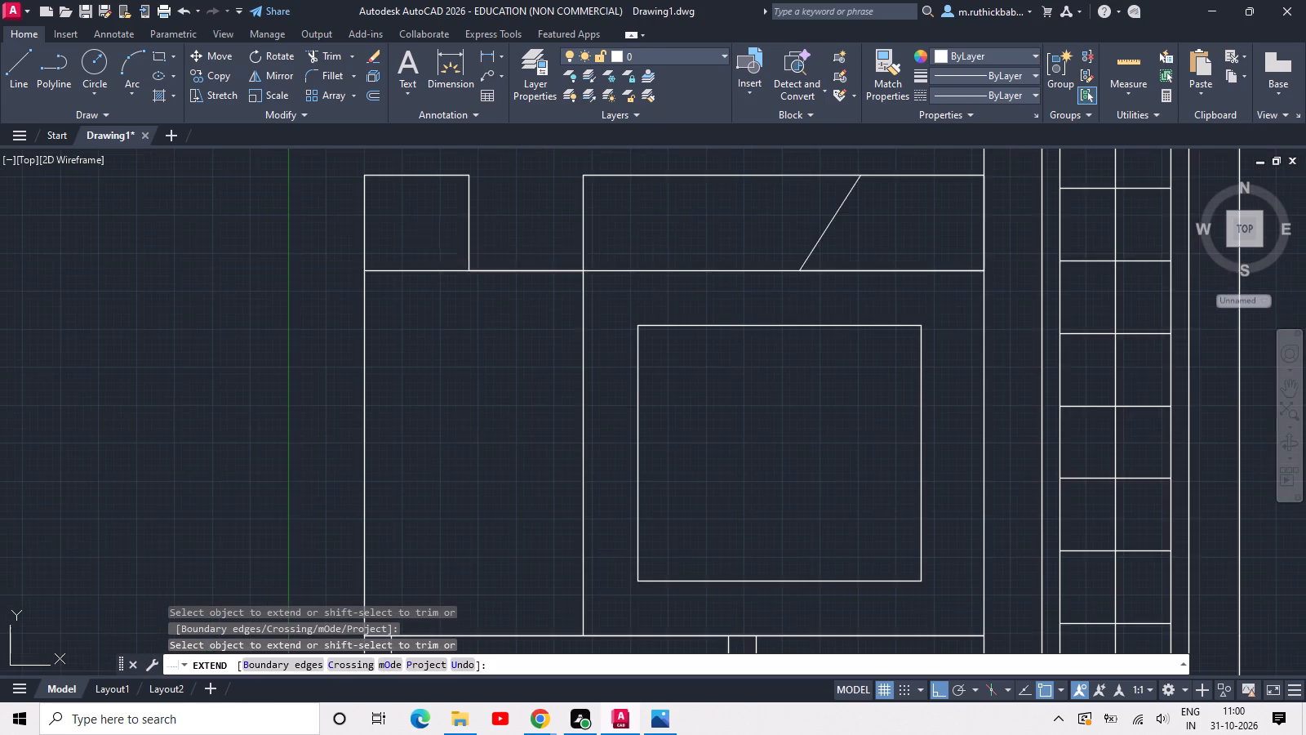
{"action": "middle_click_drag", "start_coordinate": [424, 234], "coordinate": [418, 323]}
{"action": "left_click_drag", "start_coordinate": [423, 304], "coordinate": [423, 283]}
{"action": "left_click", "coordinate": [424, 252]}
{"action": "scroll", "coordinate": [438, 240], "scroll_direction": "down", "scroll_amount": 1}
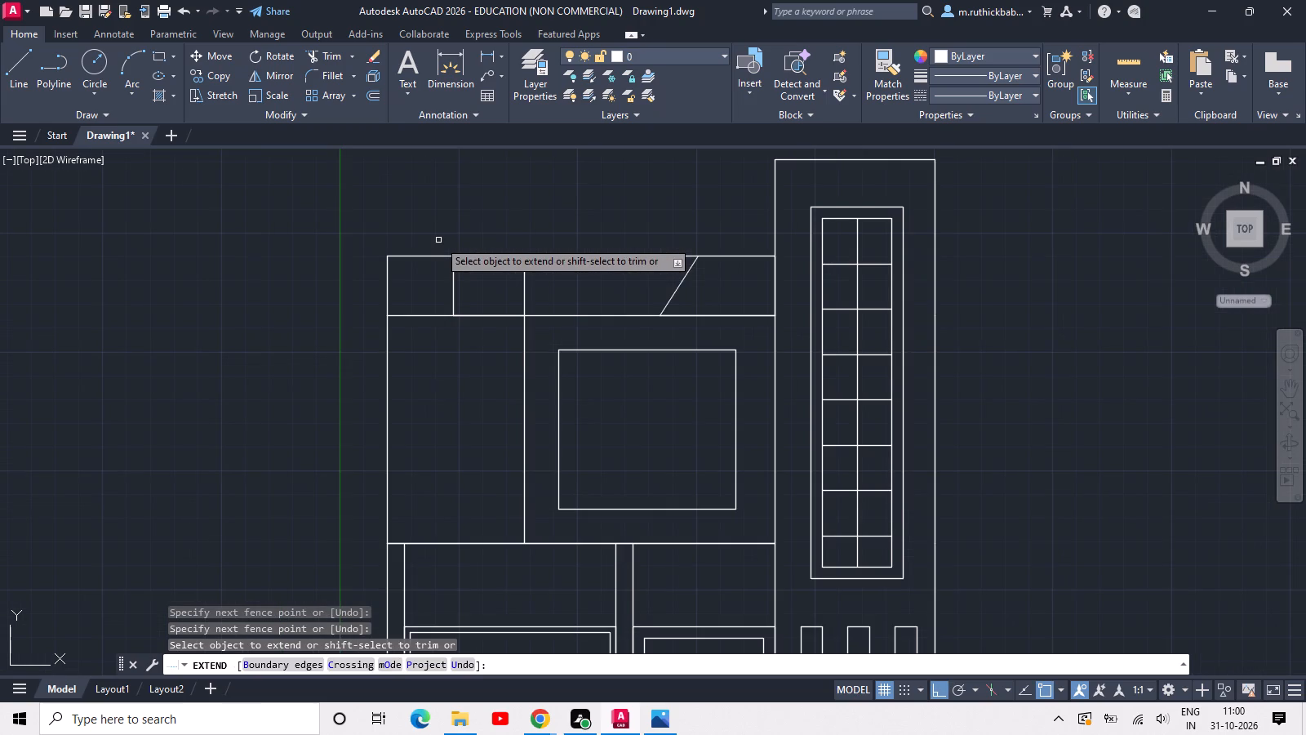
{"action": "key", "text": "Escape"}
{"action": "key", "text": "Escape"}
{"action": "key", "text": "Escape"}
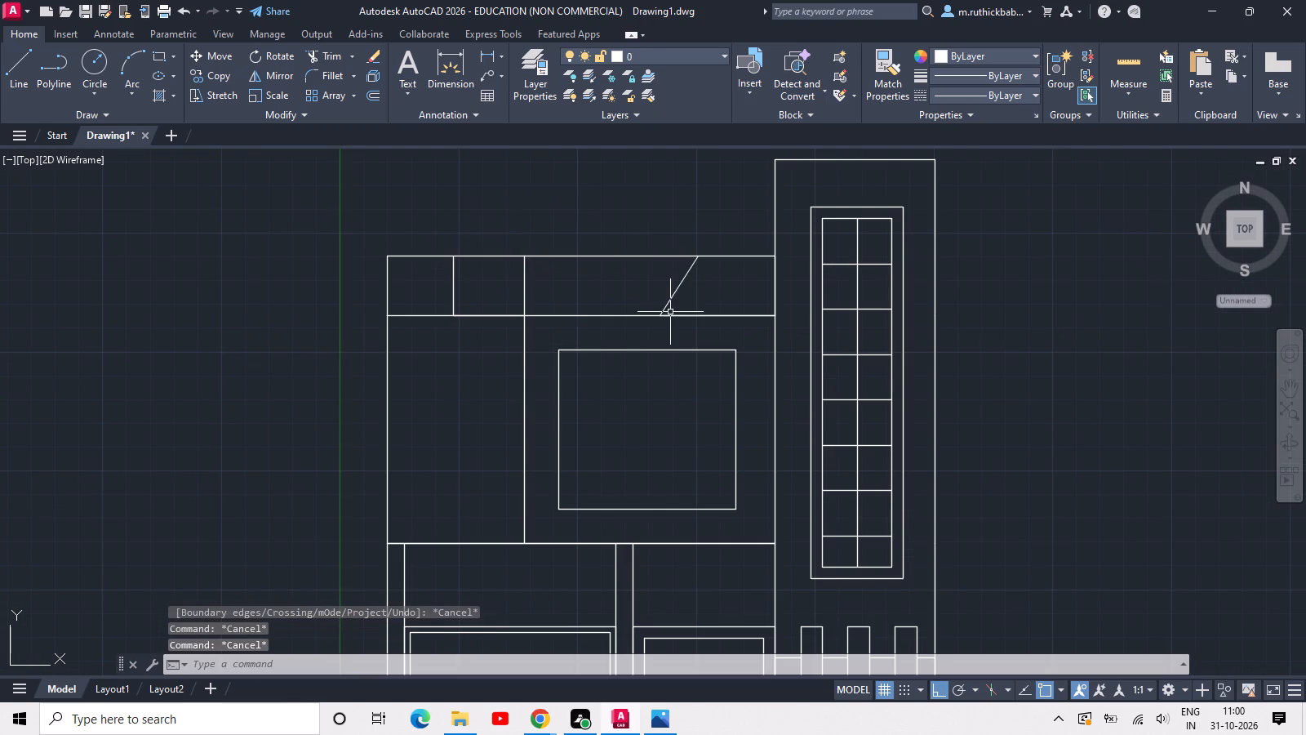
{"action": "scroll", "coordinate": [661, 304], "scroll_direction": "up", "scroll_amount": 1}
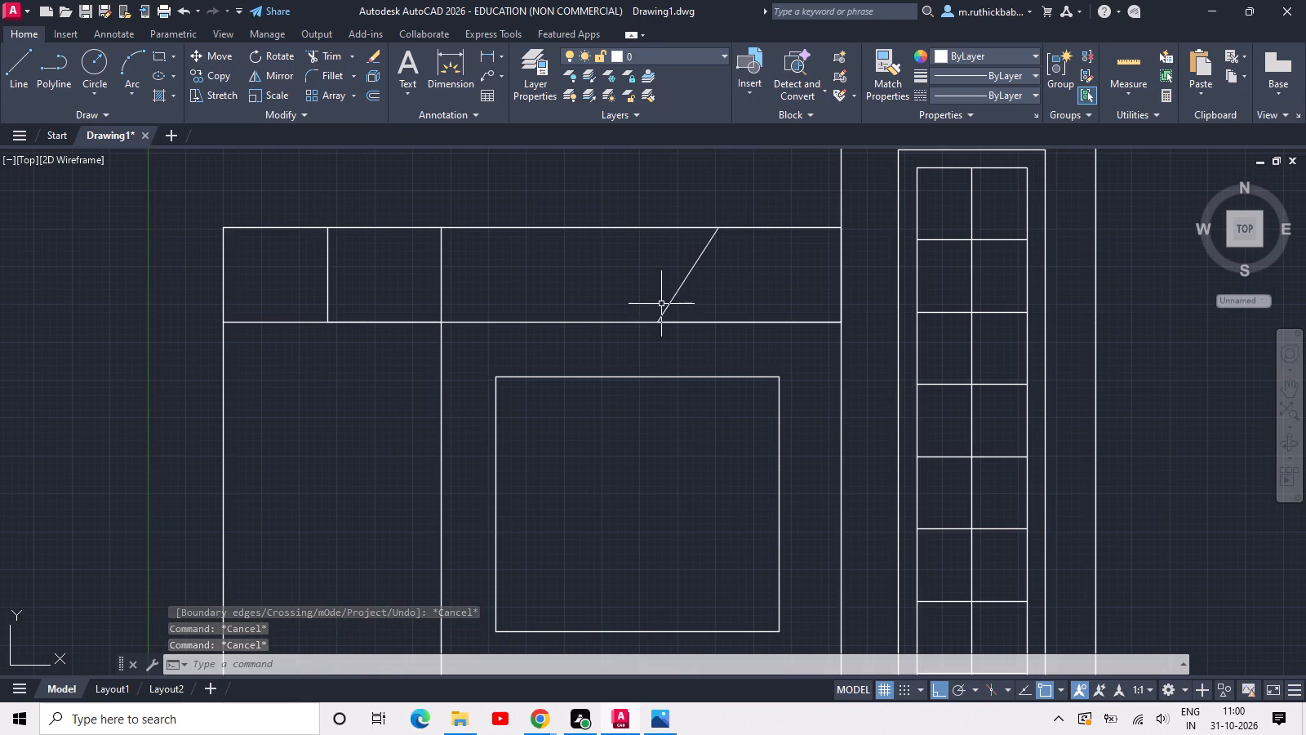
Draw a horizontal line slightly above the roof band's bottom edge, from the trapezoid's slanted side to the upper part's left edge.
{"action": "type", "text": "l"}
{"action": "key", "text": "space"}
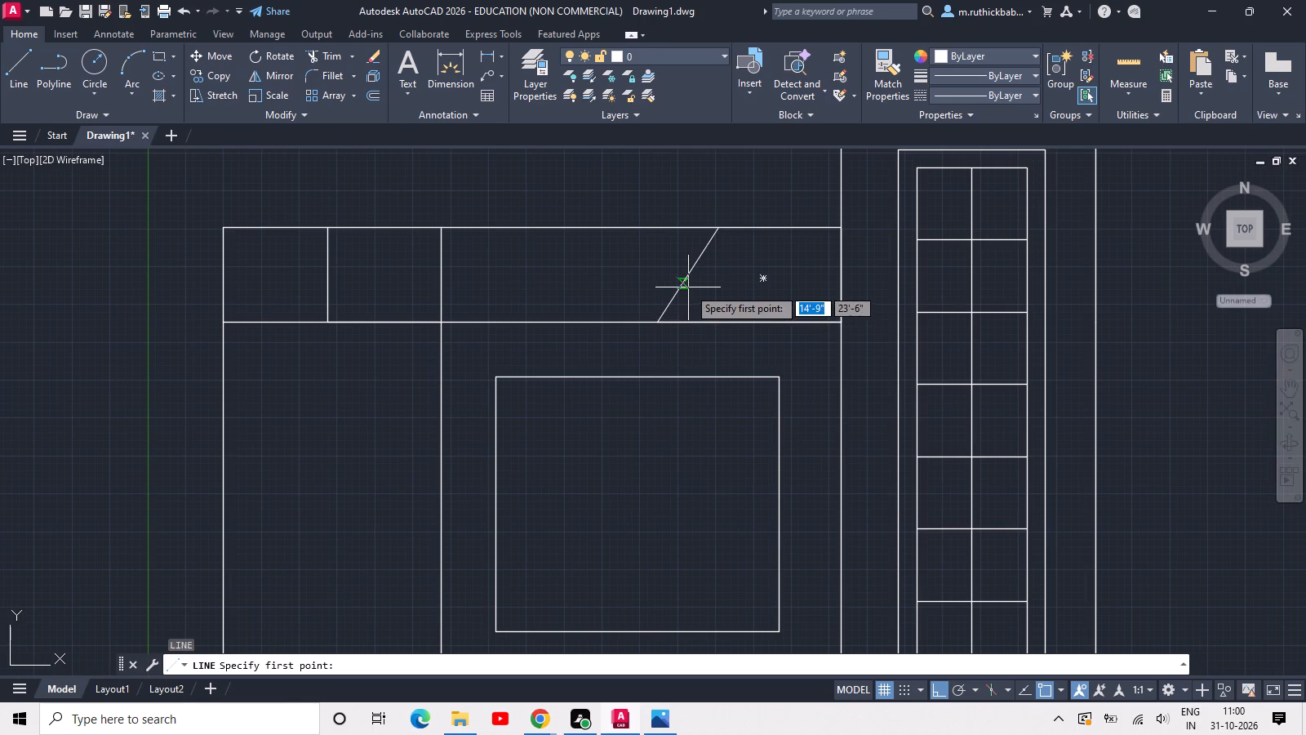
{"action": "left_click", "coordinate": [672, 296]}
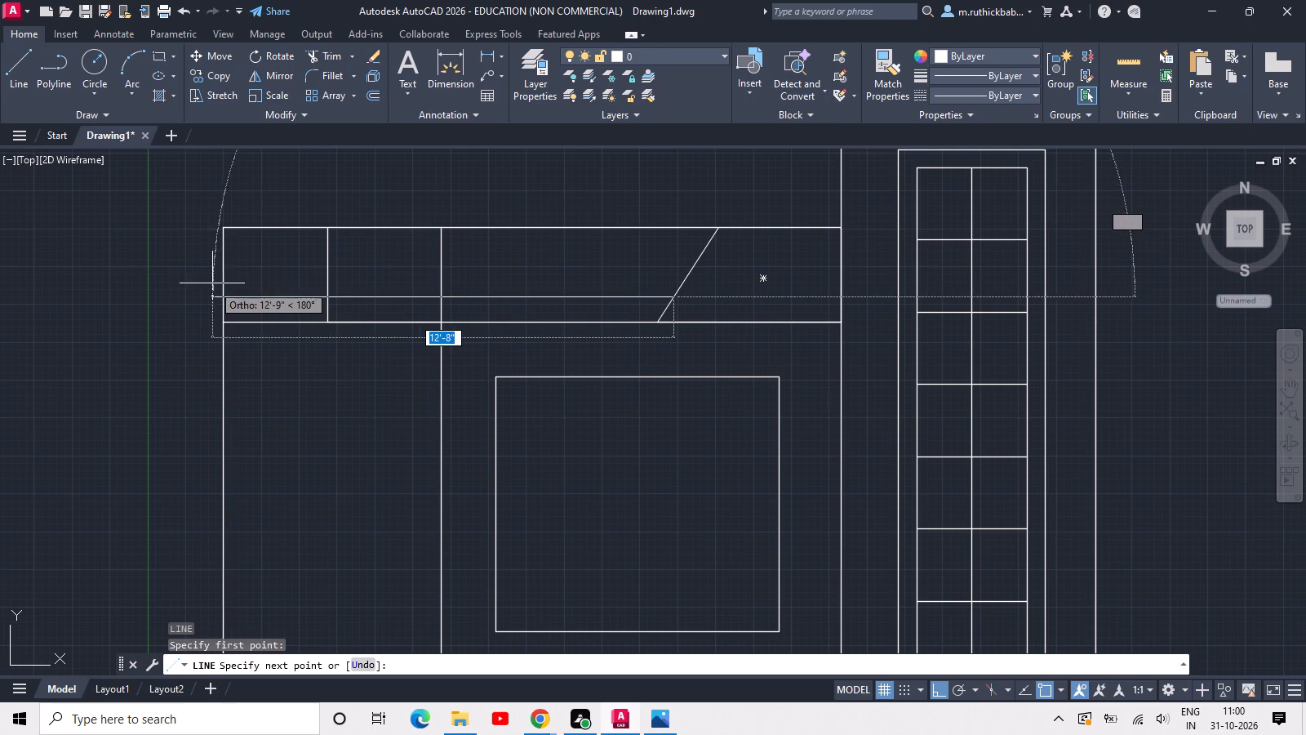
{"action": "left_click", "coordinate": [221, 296]}
{"action": "key", "text": "Escape"}
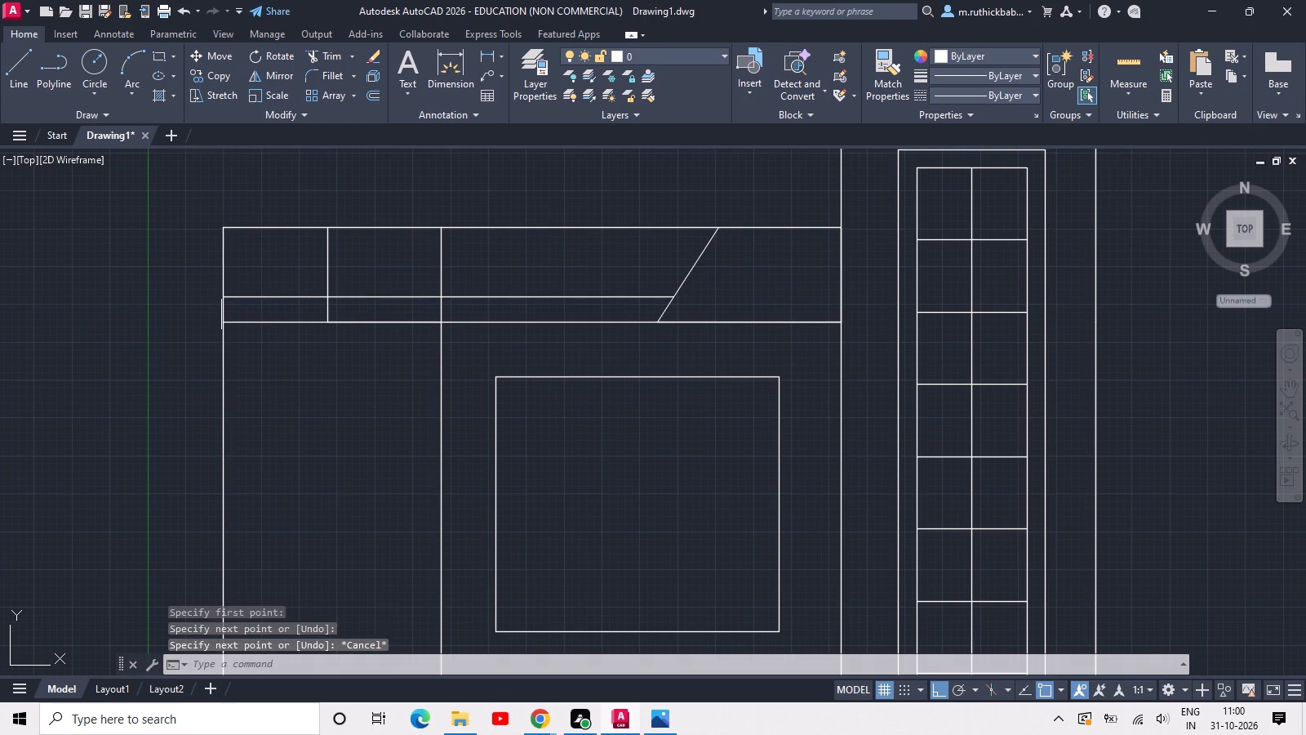
{"action": "key", "text": "Escape"}
Trim the two vertical roof dividers below the new horizontal line.
{"action": "type", "text": "tr"}
{"action": "key", "text": "space"}
{"action": "key", "text": "space"}
{"action": "scroll", "coordinate": [221, 296], "scroll_direction": "up", "scroll_amount": 1}
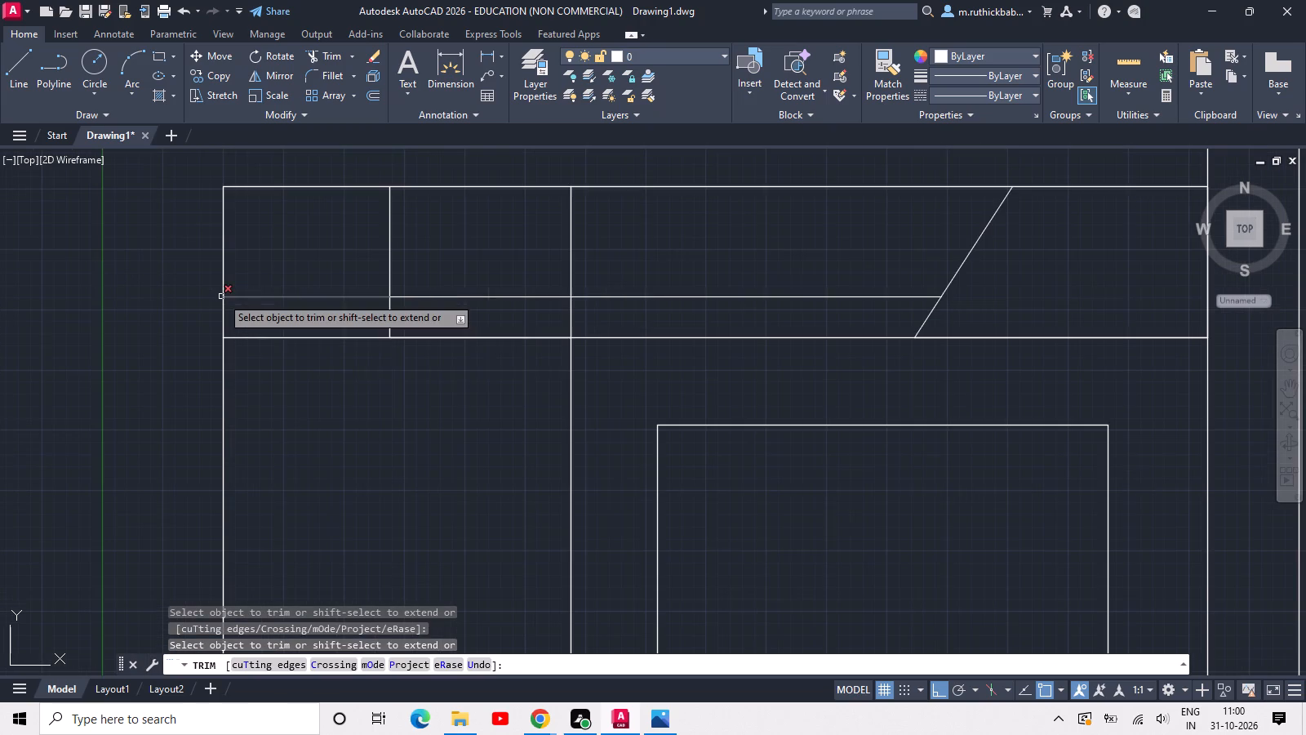
{"action": "left_click", "coordinate": [331, 319]}
{"action": "left_click", "coordinate": [633, 324]}
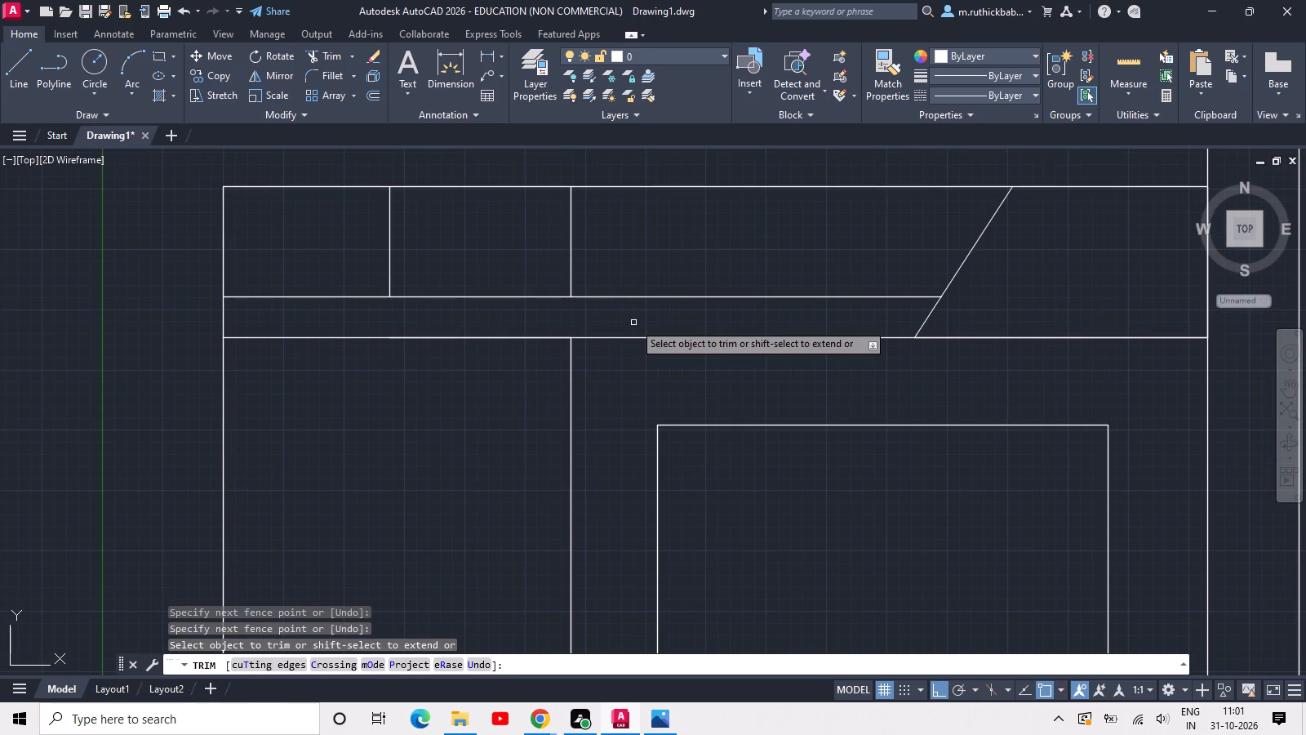
{"action": "key", "text": "Escape"}
{"action": "key", "text": "Escape"}
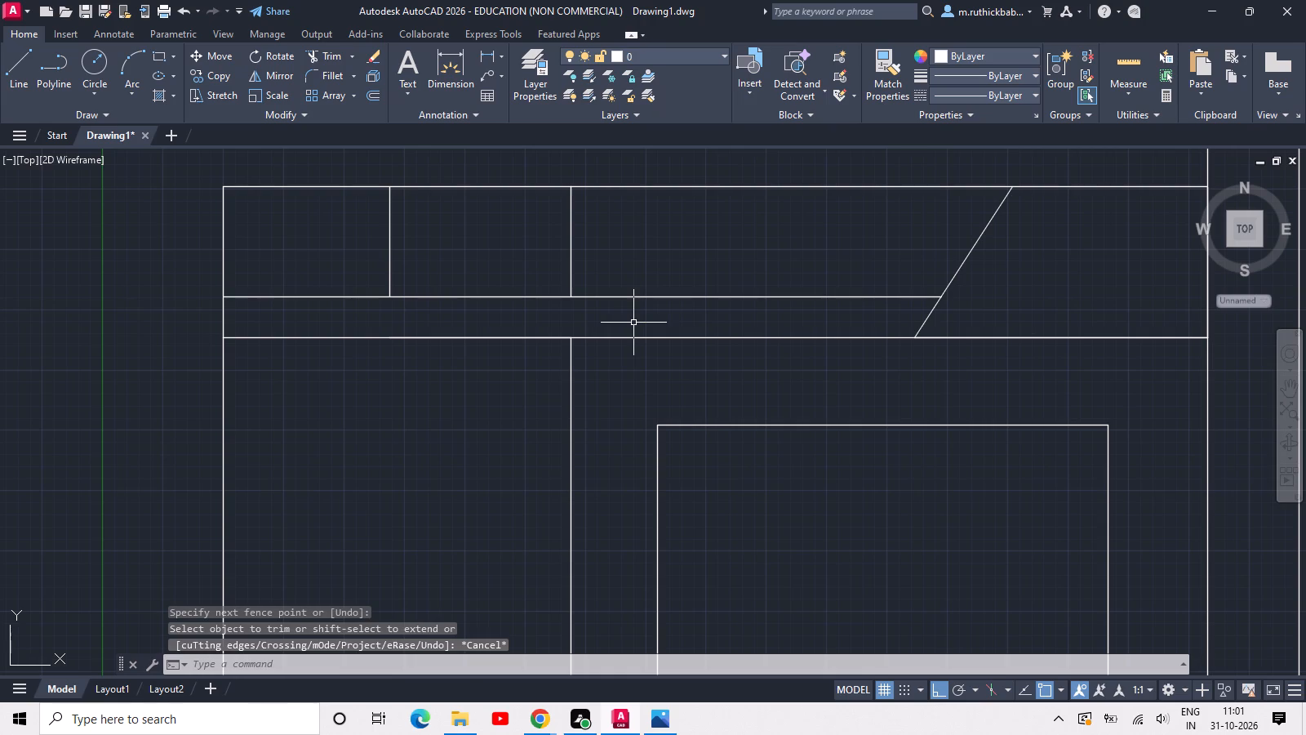
Offset the rooftop trapezoid inward by 2".
{"action": "middle_click_drag", "start_coordinate": [889, 278], "coordinate": [513, 399]}
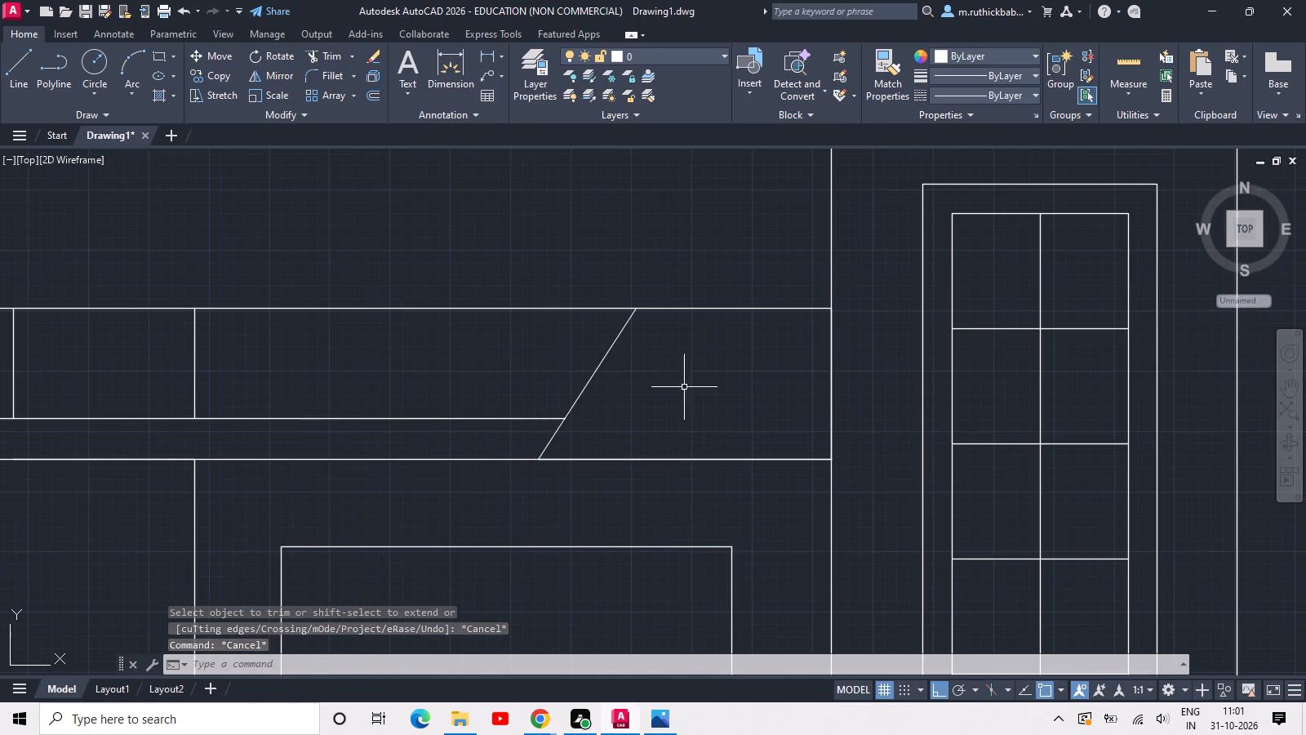
{"action": "left_click_drag", "start_coordinate": [687, 388], "coordinate": [650, 369]}
{"action": "left_click", "coordinate": [593, 329]}
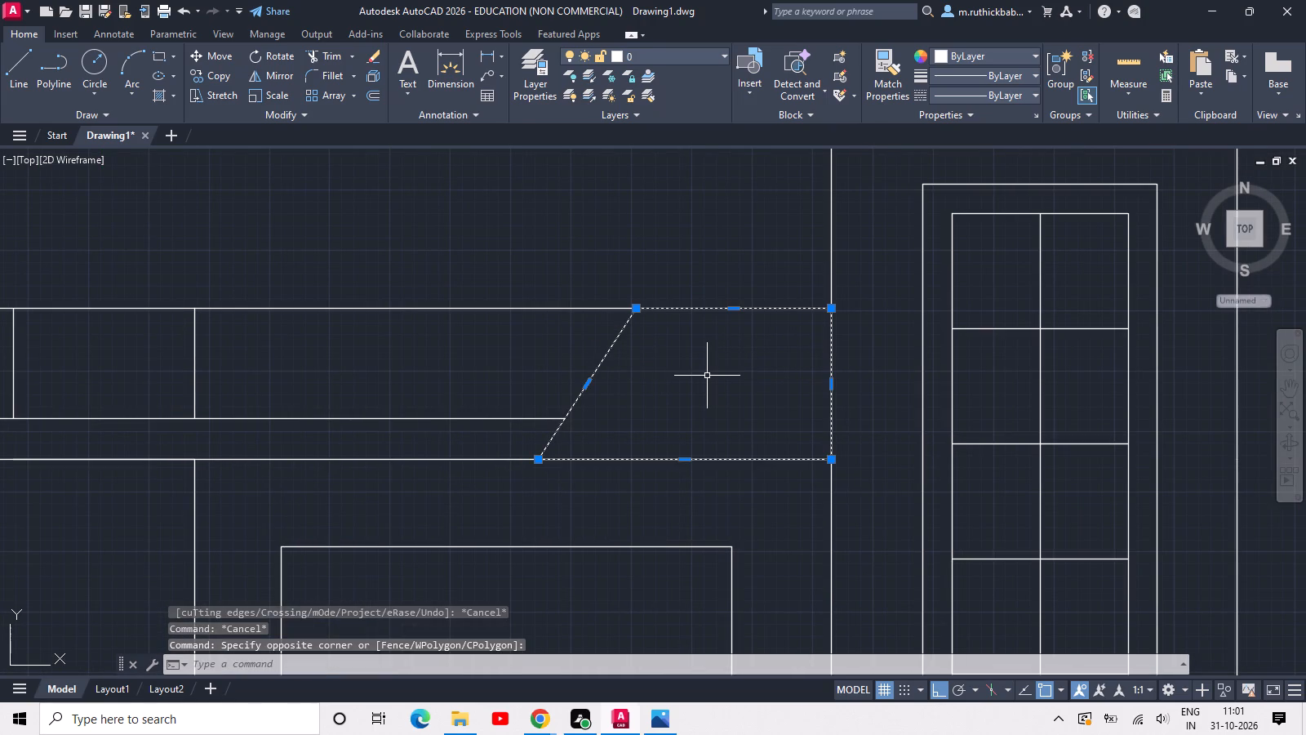
{"action": "key", "text": "Escape"}
{"action": "type", "text": "off 2"}
{"action": "key", "text": "space"}
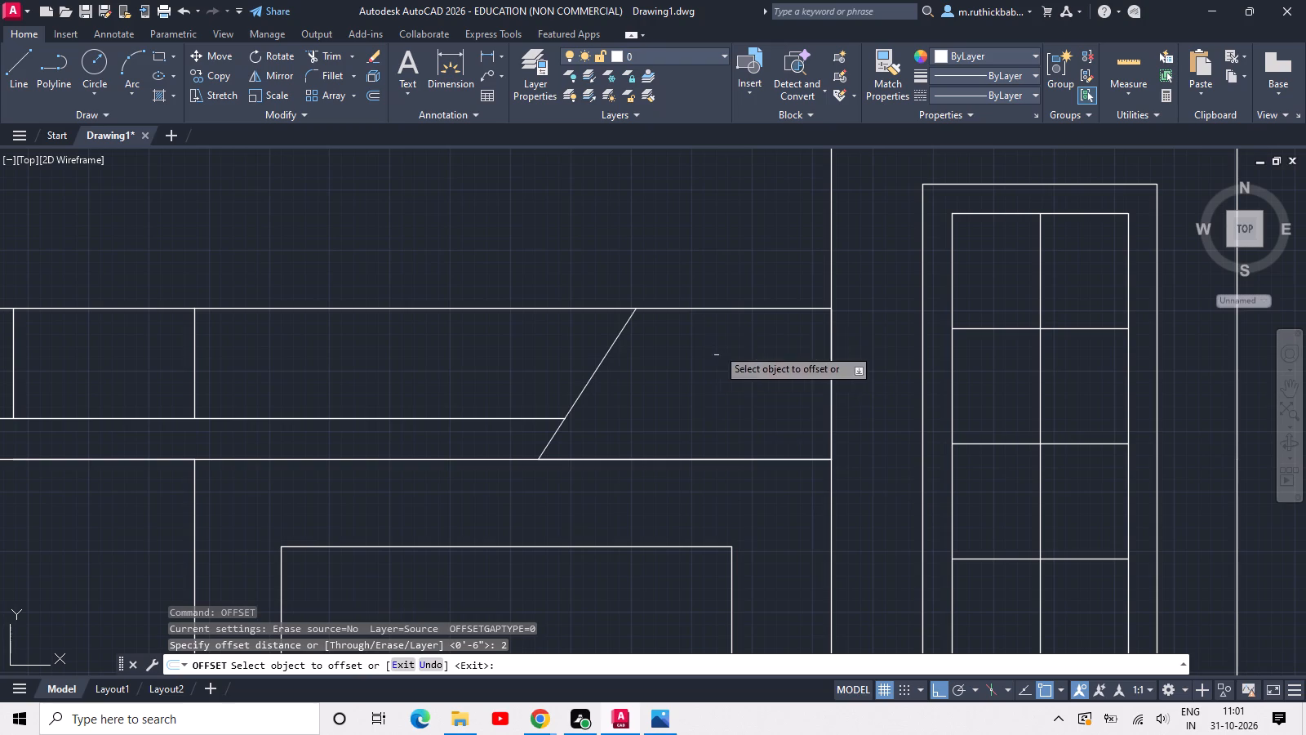
{"action": "left_click", "coordinate": [731, 310]}
{"action": "left_click", "coordinate": [731, 326]}
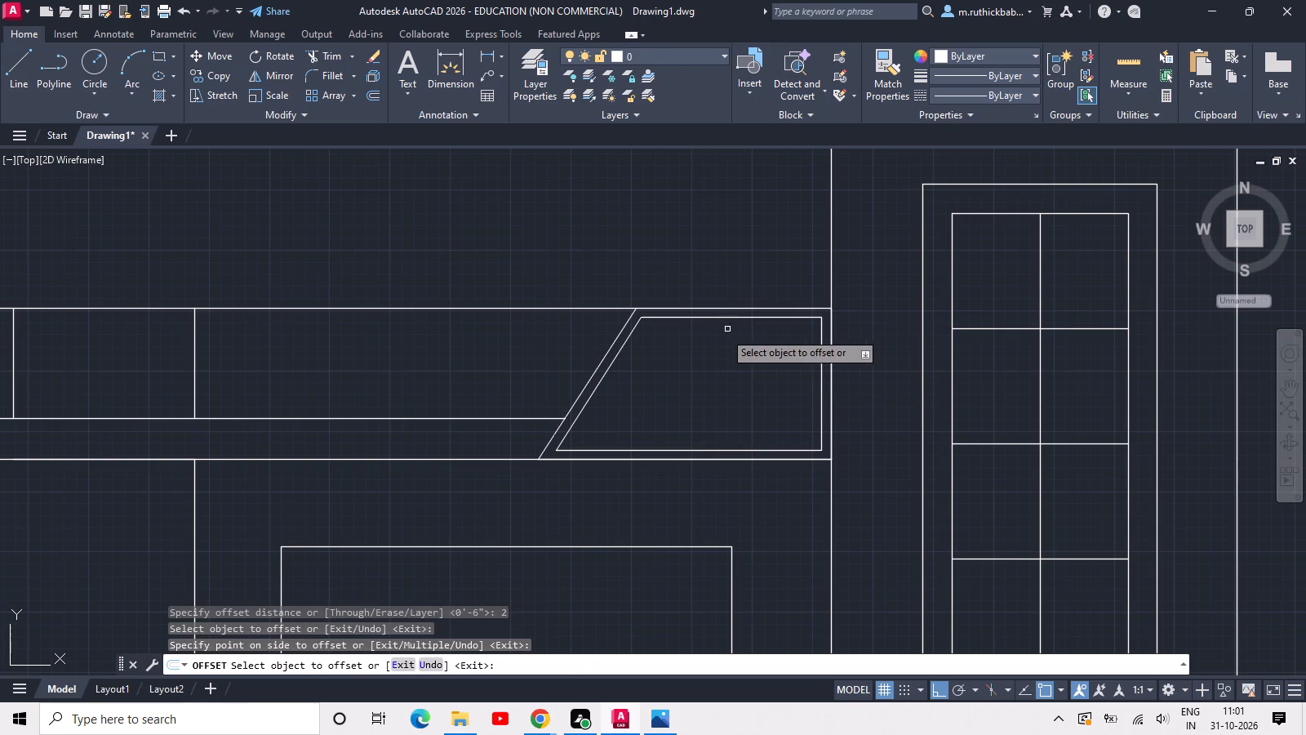
{"action": "key", "text": "Escape"}
{"action": "key", "text": "Escape"}
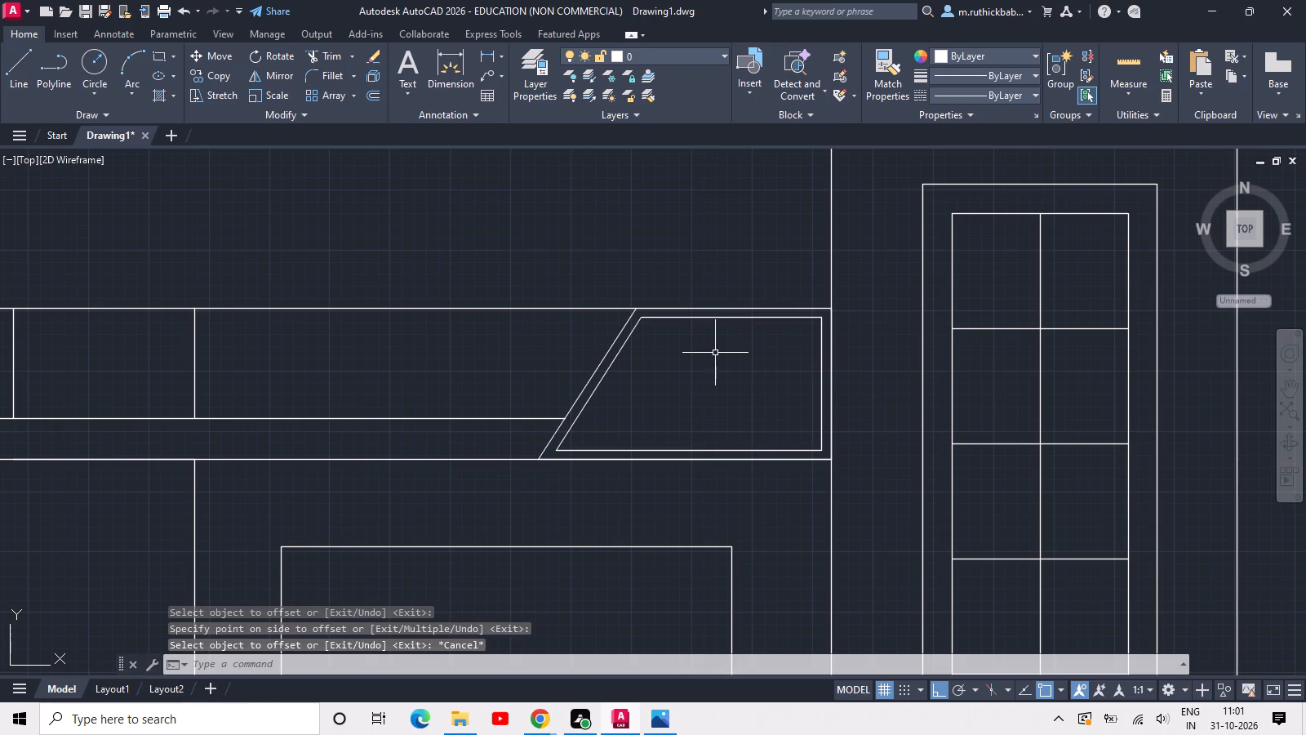
Draw two matching narrow upright rectangles, about 4" by 11", side by side inside the inner trapezoid.
{"action": "type", "text": "rec"}
{"action": "key", "text": "space"}
{"action": "left_click", "coordinate": [719, 345]}
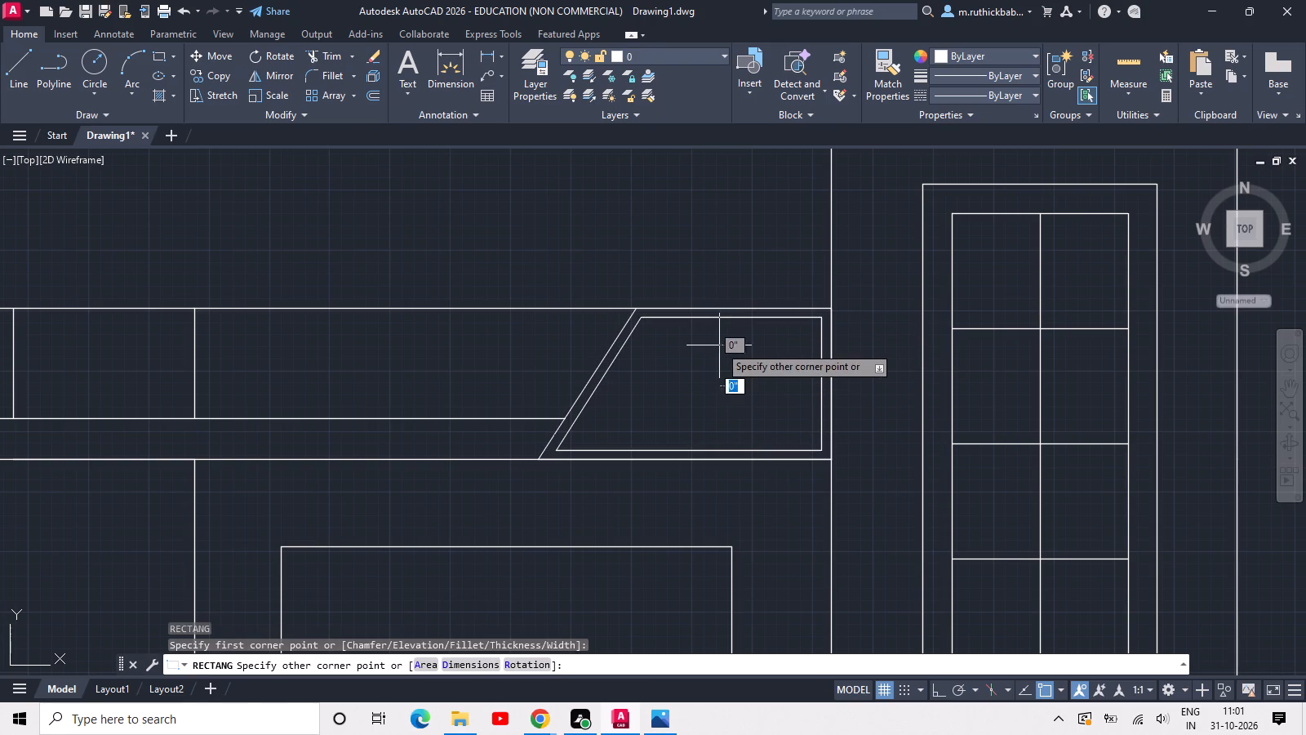
{"action": "left_click", "coordinate": [738, 400]}
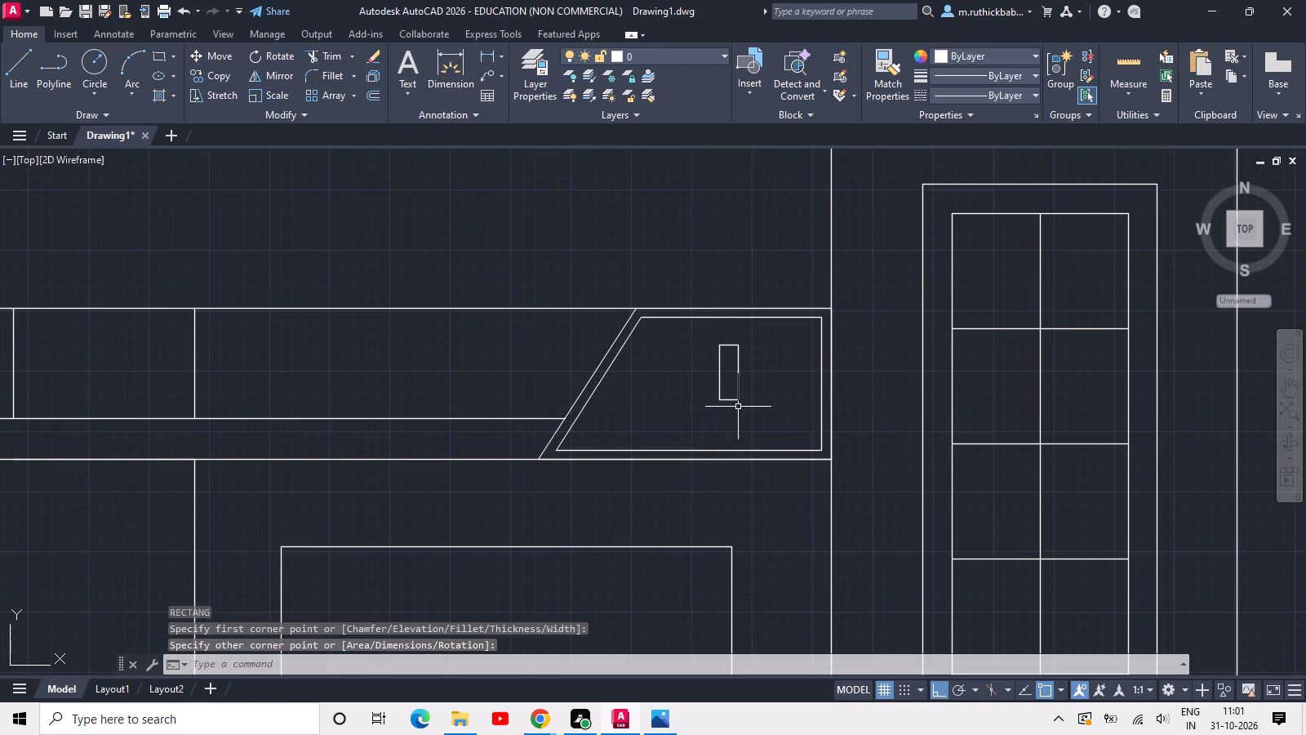
{"action": "key", "text": "space"}
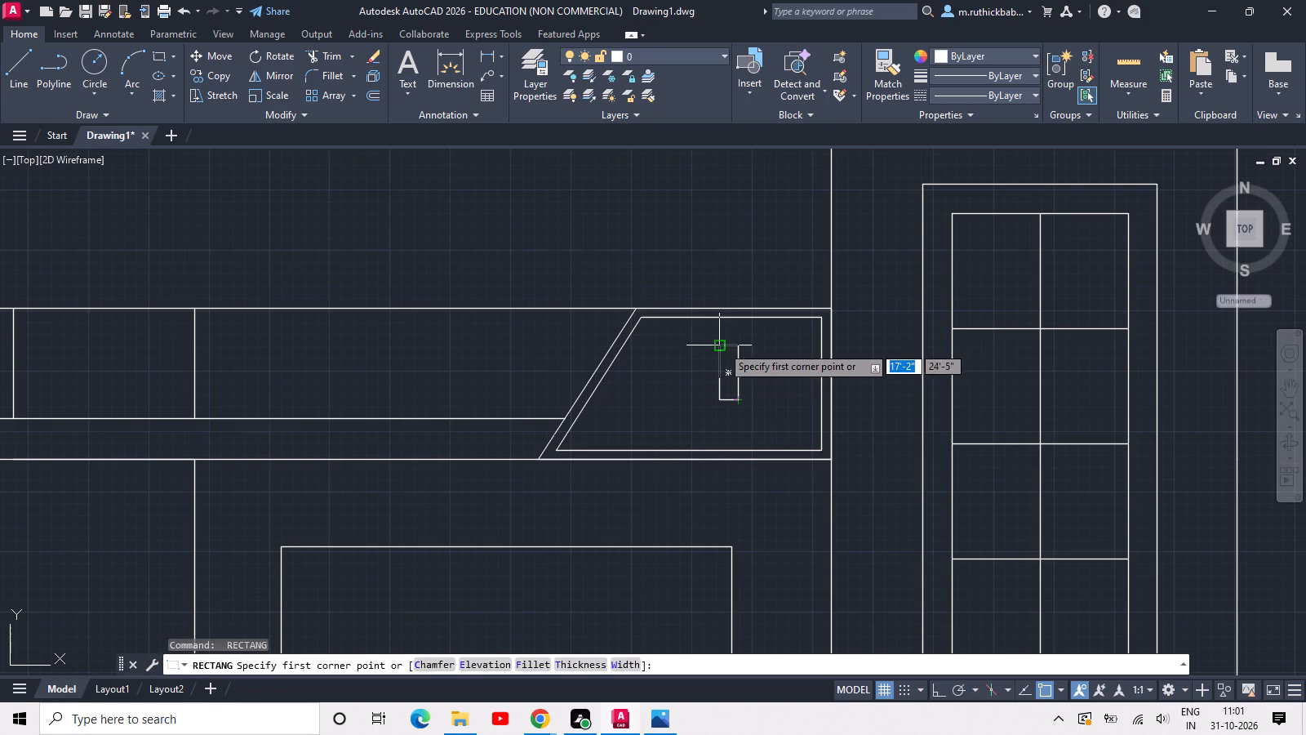
{"action": "left_click", "coordinate": [660, 345]}
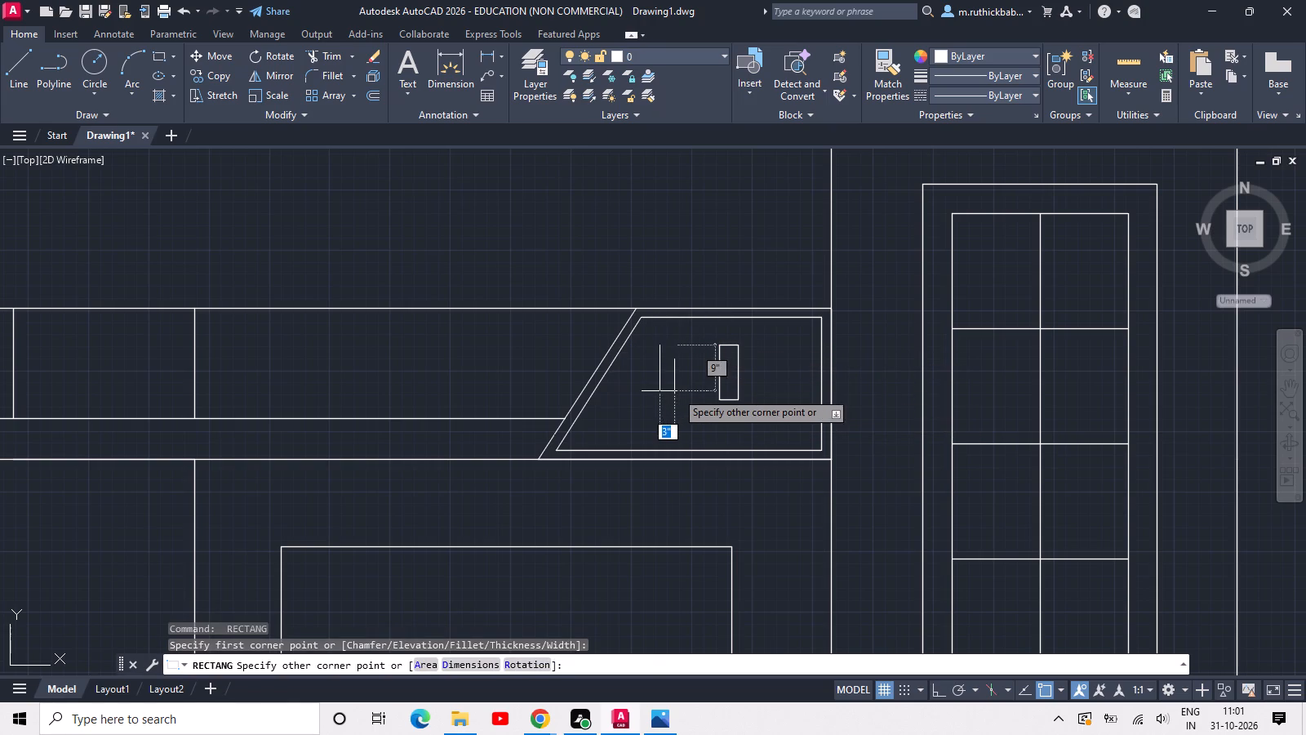
{"action": "left_click", "coordinate": [677, 399]}
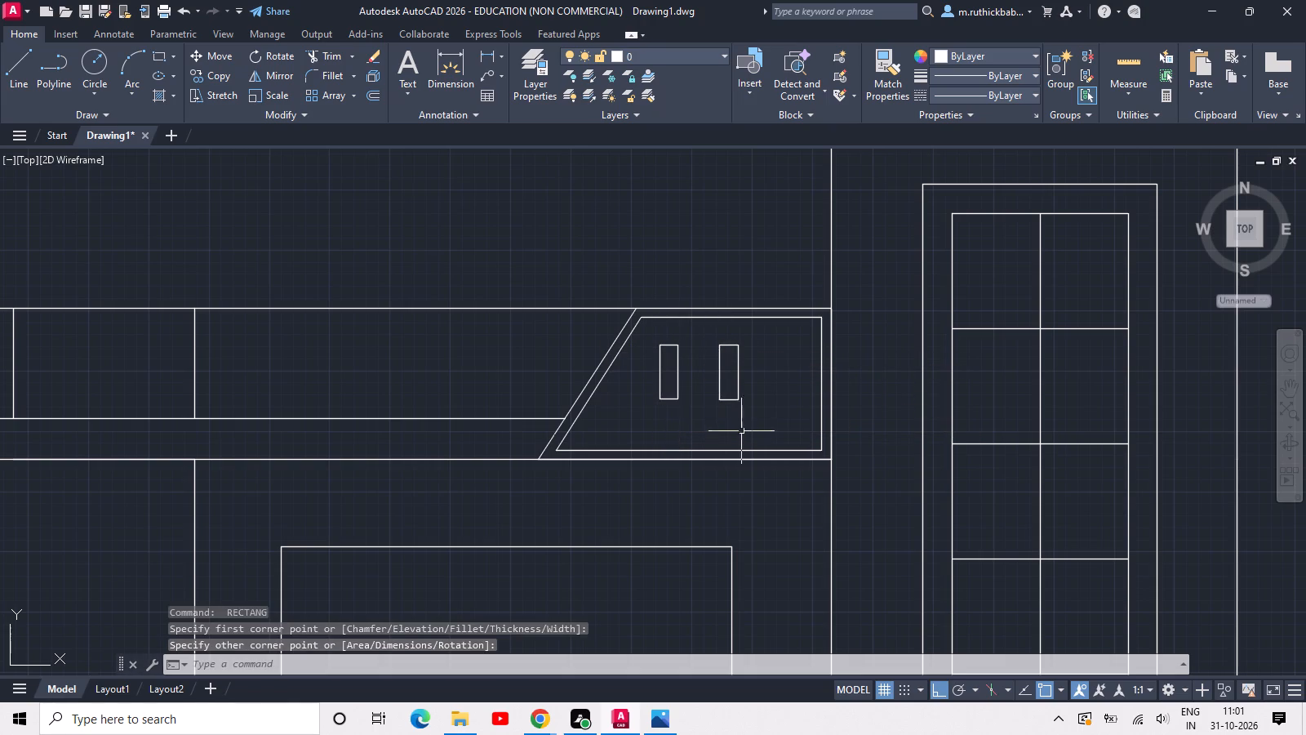
Insert an imperial Aluminum Window elevation block from the architectural tool palette, and close the palette.
{"action": "scroll", "coordinate": [756, 412], "scroll_direction": "down", "scroll_amount": 2}
{"action": "middle_click_drag", "start_coordinate": [757, 415], "coordinate": [815, 306]}
{"action": "middle_click_drag", "start_coordinate": [600, 370], "coordinate": [620, 362]}
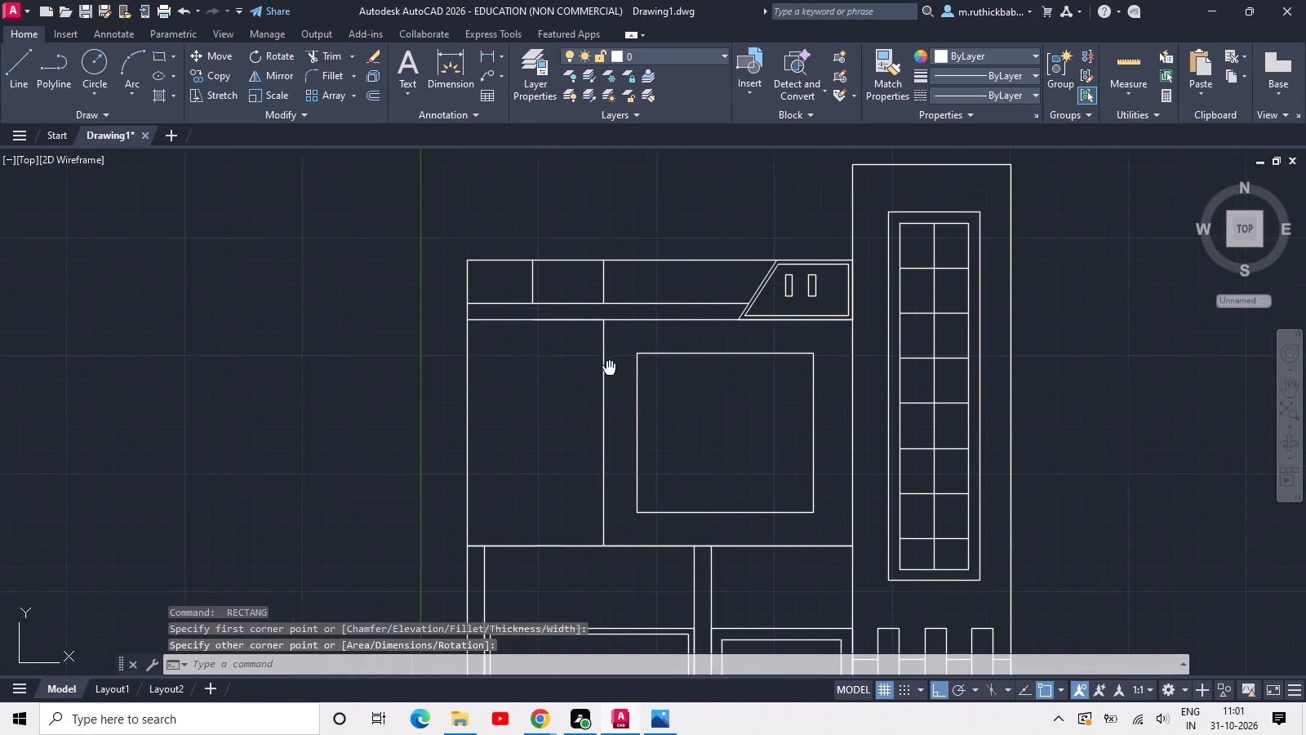
{"action": "middle_click_drag", "start_coordinate": [620, 362], "coordinate": [691, 336]}
{"action": "scroll", "coordinate": [597, 348], "scroll_direction": "up", "scroll_amount": 2}
{"action": "scroll", "coordinate": [589, 351], "scroll_direction": "down", "scroll_amount": 1}
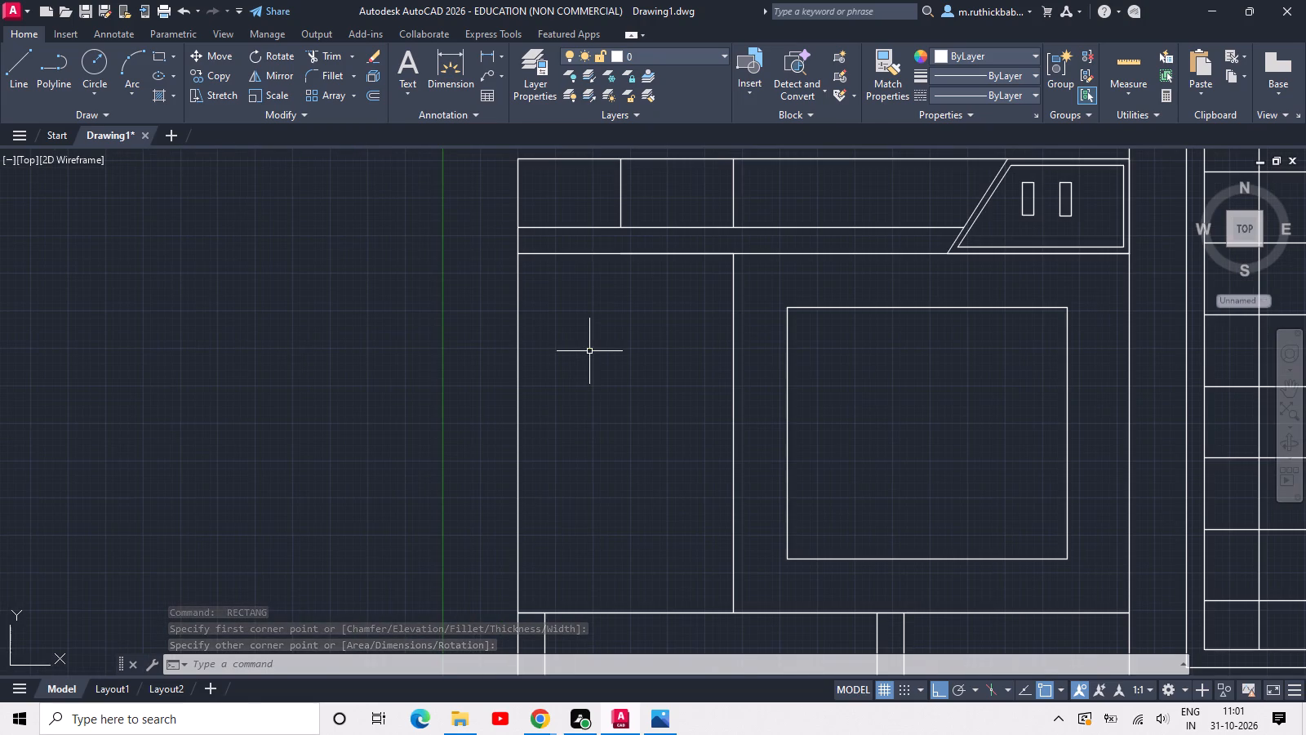
{"action": "key", "text": "ctrl+3"}
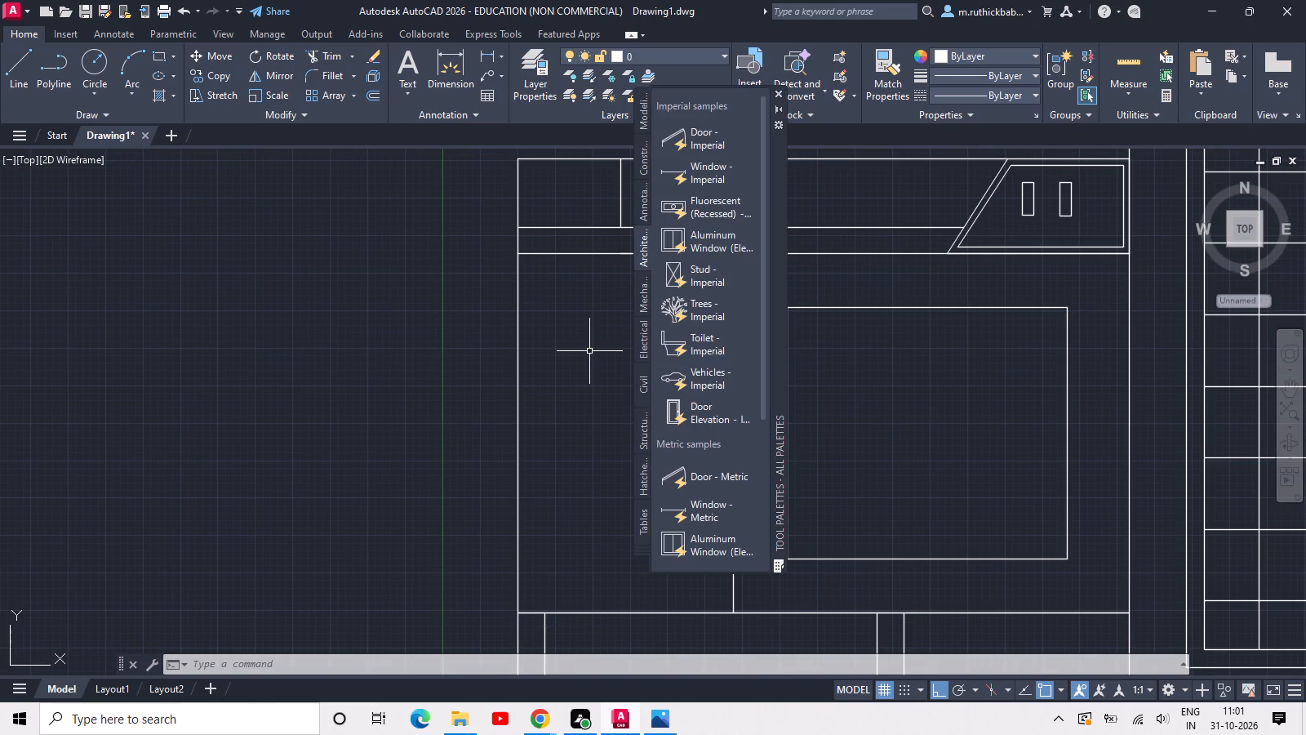
{"action": "left_click_drag", "start_coordinate": [682, 237], "coordinate": [620, 400]}
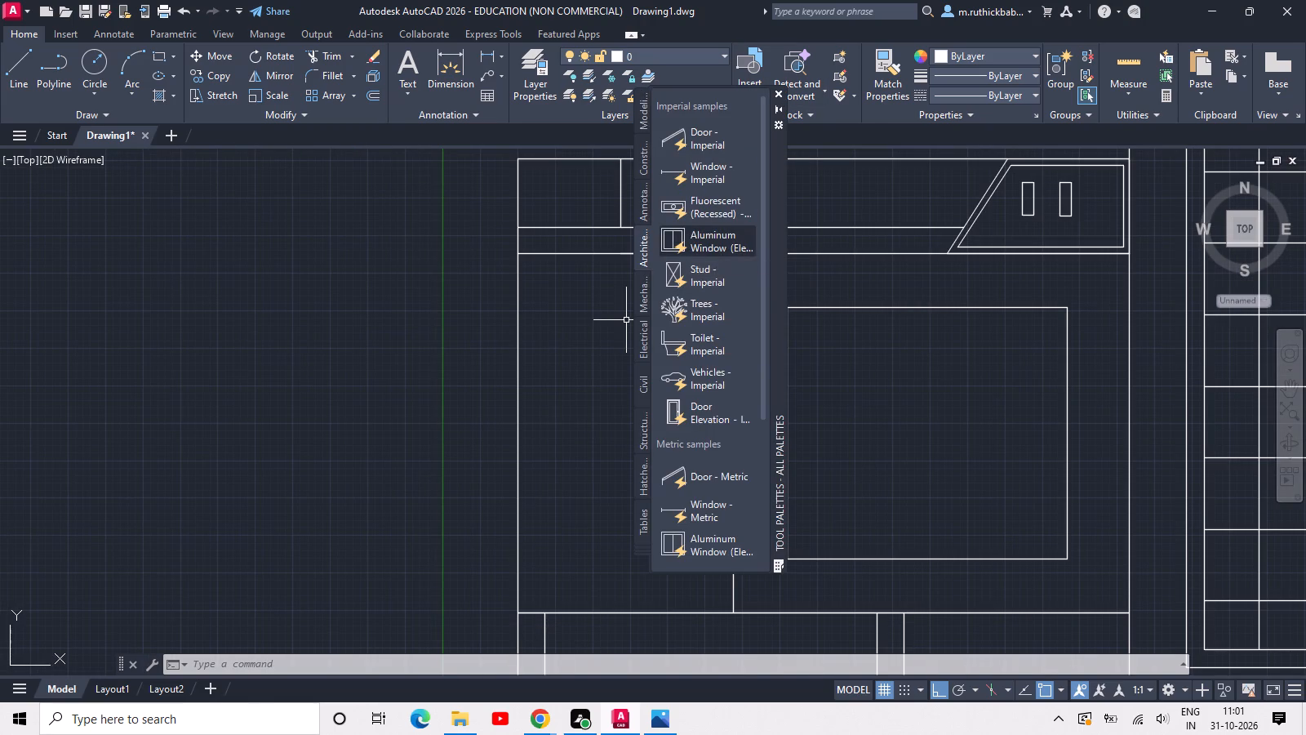
{"action": "left_click_drag", "start_coordinate": [620, 400], "coordinate": [576, 470]}
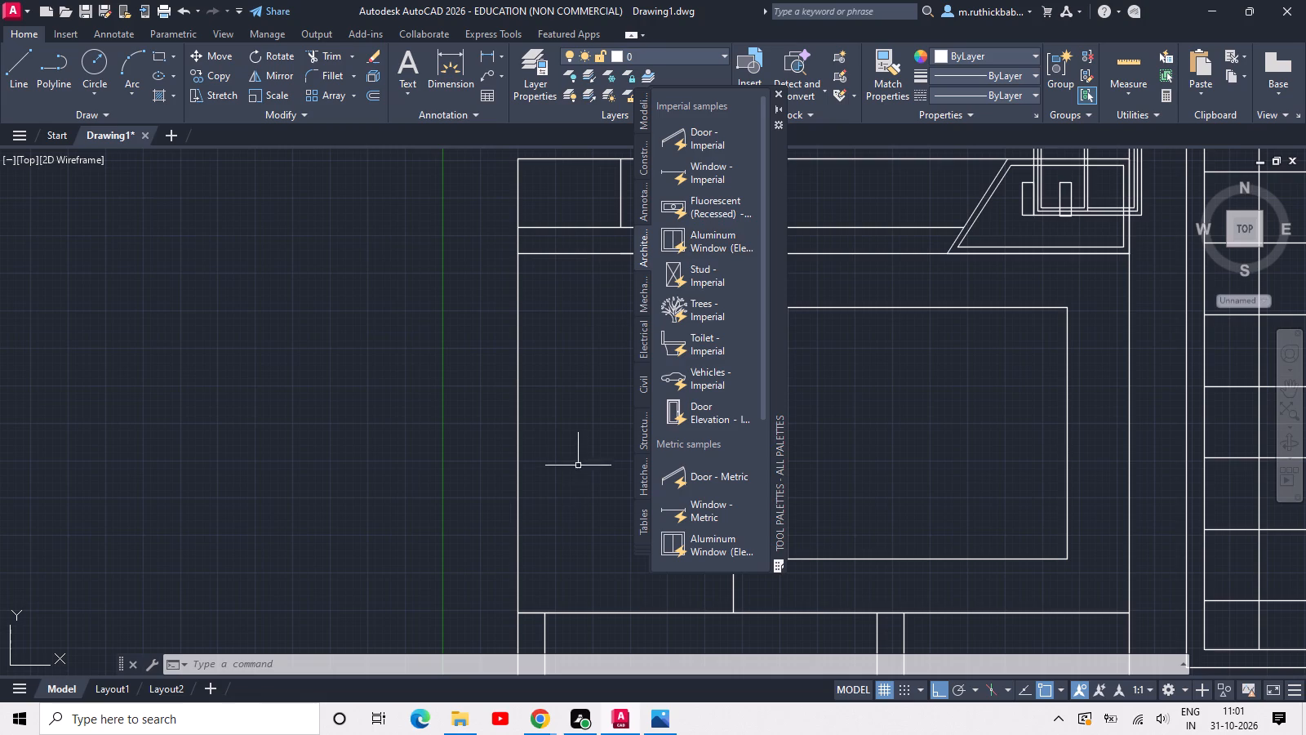
{"action": "left_click", "coordinate": [780, 90]}
{"action": "left_click", "coordinate": [1059, 192]}
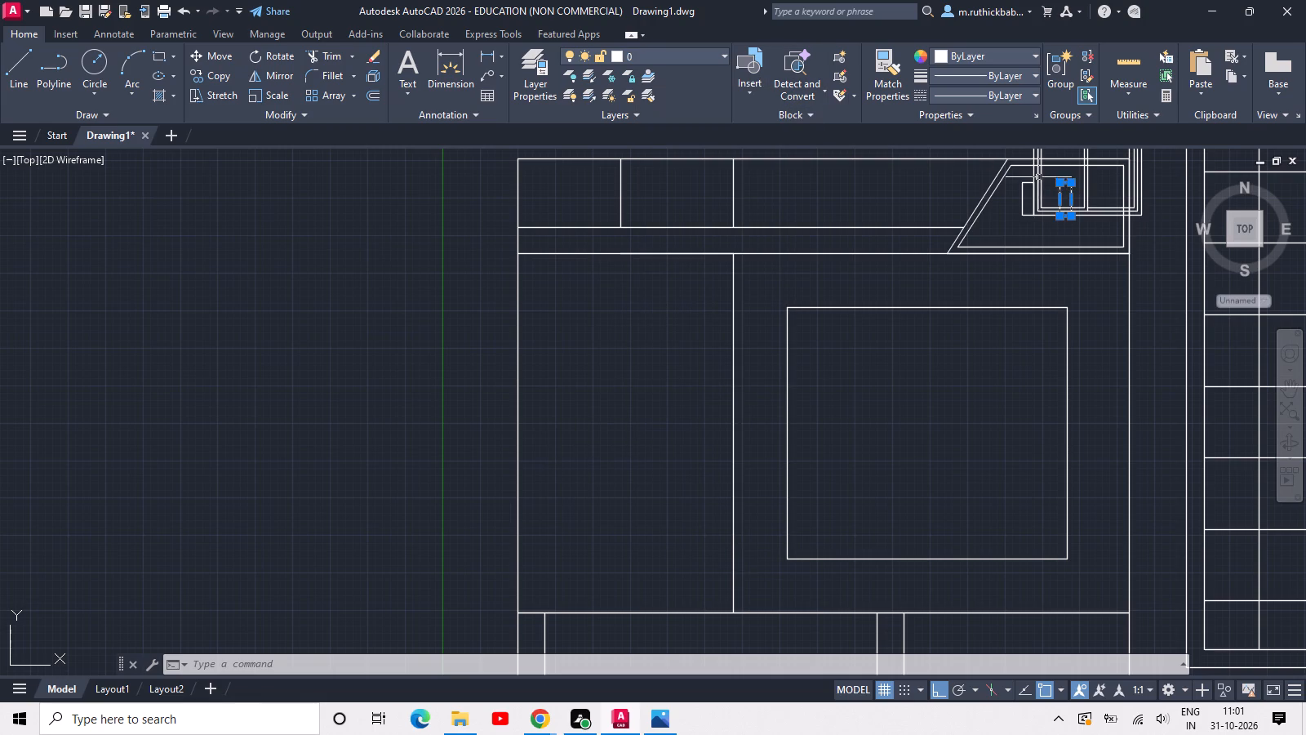
{"action": "key", "text": "Escape"}
Turn ortho off and move the aluminum window from the rooftop trapezoid to the middle of the upper part's narrow left bay.
{"action": "middle_click_drag", "start_coordinate": [1052, 169], "coordinate": [994, 270]}
{"action": "left_click_drag", "start_coordinate": [1028, 218], "coordinate": [1011, 217]}
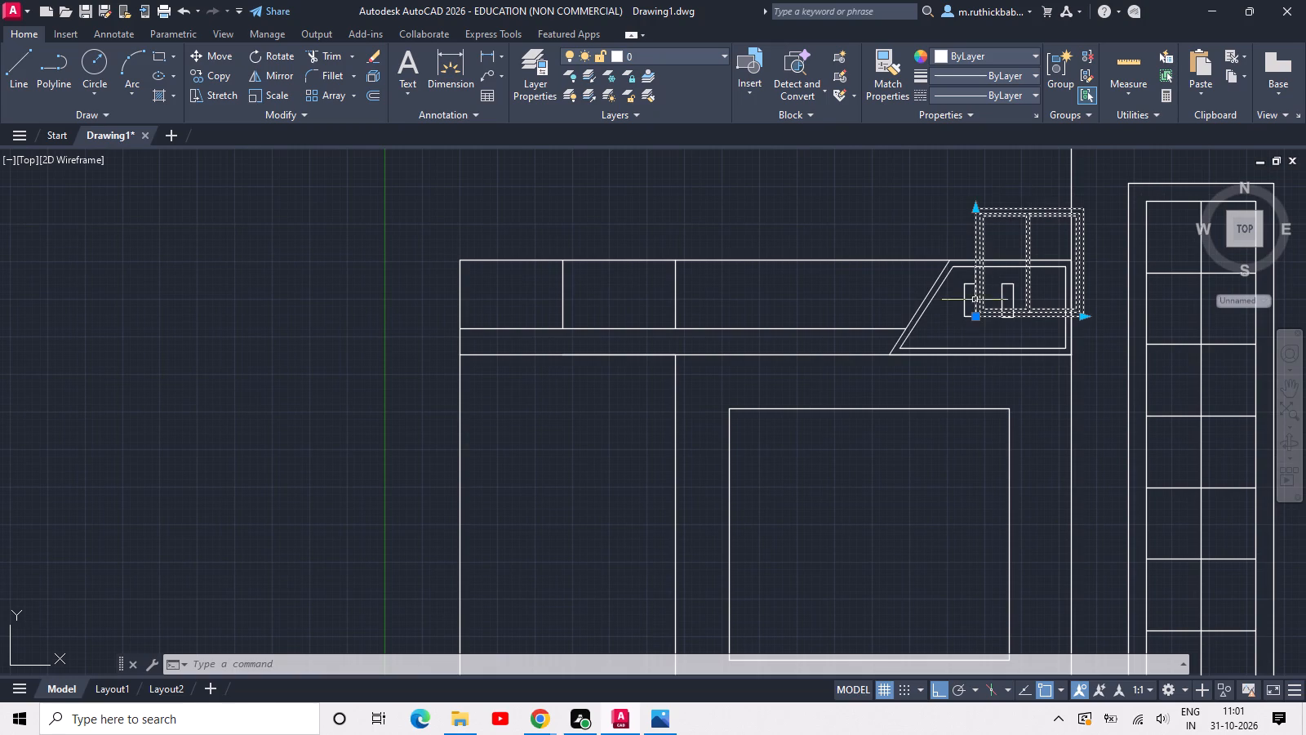
{"action": "left_click", "coordinate": [979, 317]}
{"action": "middle_click_drag", "start_coordinate": [896, 371], "coordinate": [892, 372]}
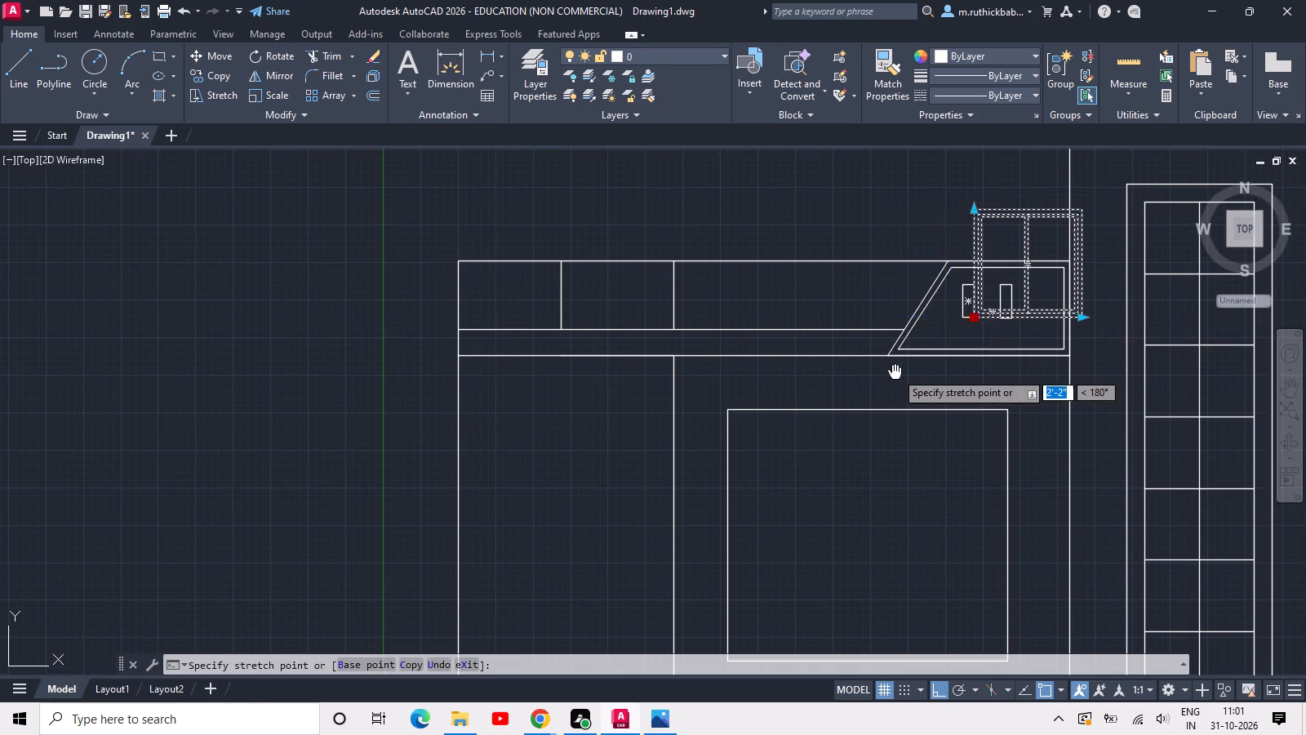
{"action": "middle_click_drag", "start_coordinate": [892, 372], "coordinate": [939, 5]}
{"action": "left_click", "coordinate": [907, 678]}
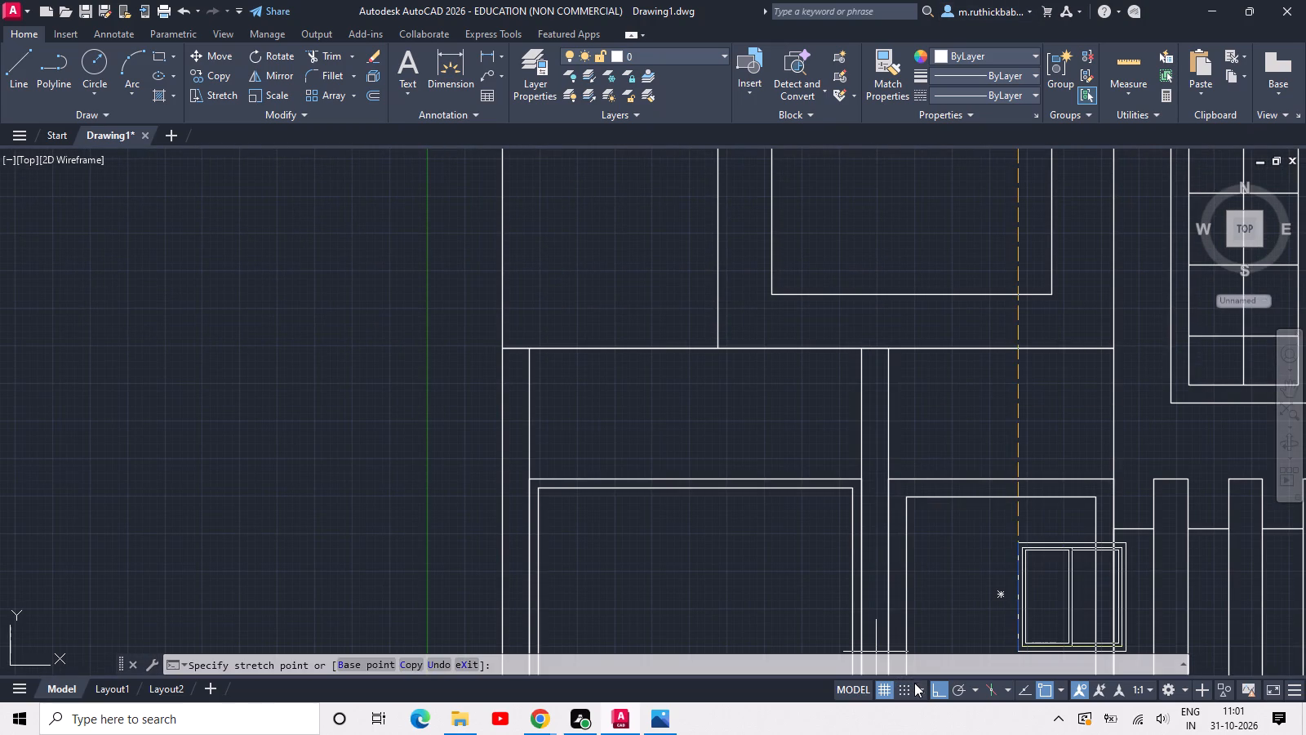
{"action": "left_click", "coordinate": [931, 691]}
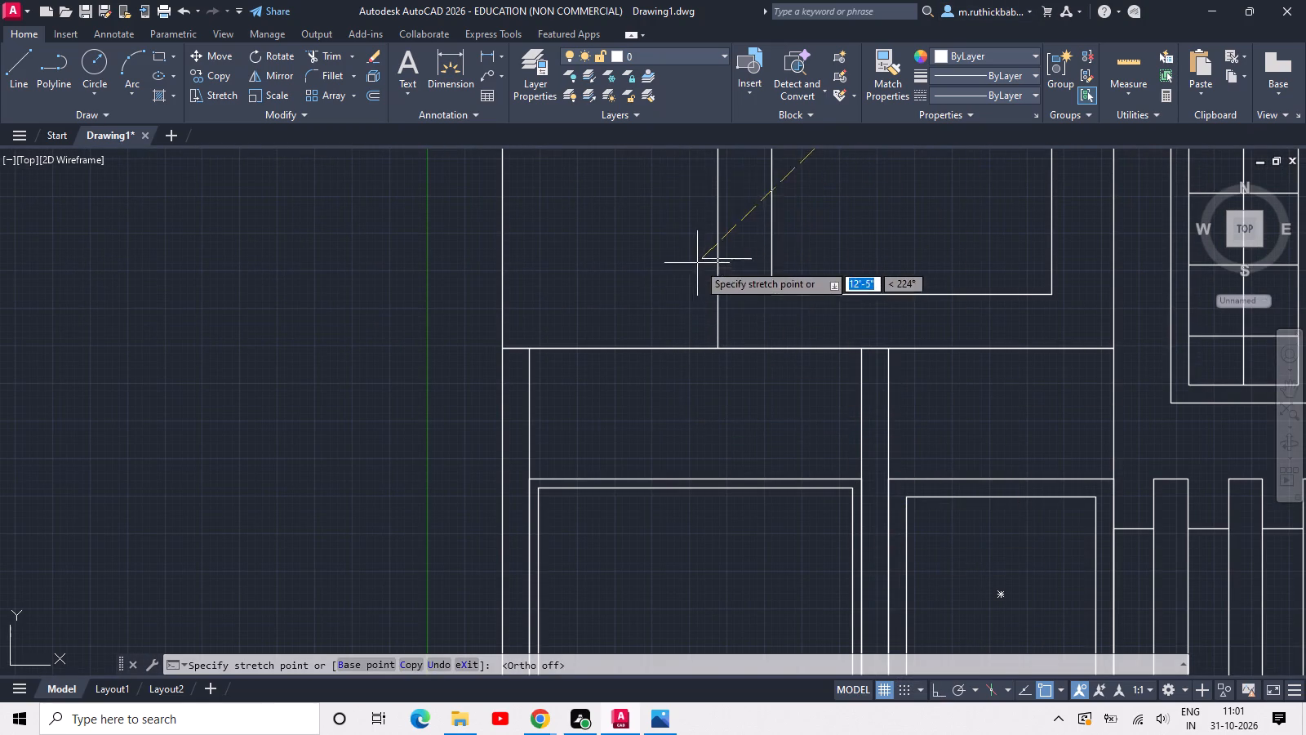
{"action": "middle_click_drag", "start_coordinate": [693, 270], "coordinate": [570, 416]}
{"action": "right_click_drag", "start_coordinate": [693, 271], "coordinate": [564, 418]}
{"action": "left_click", "coordinate": [517, 367]}
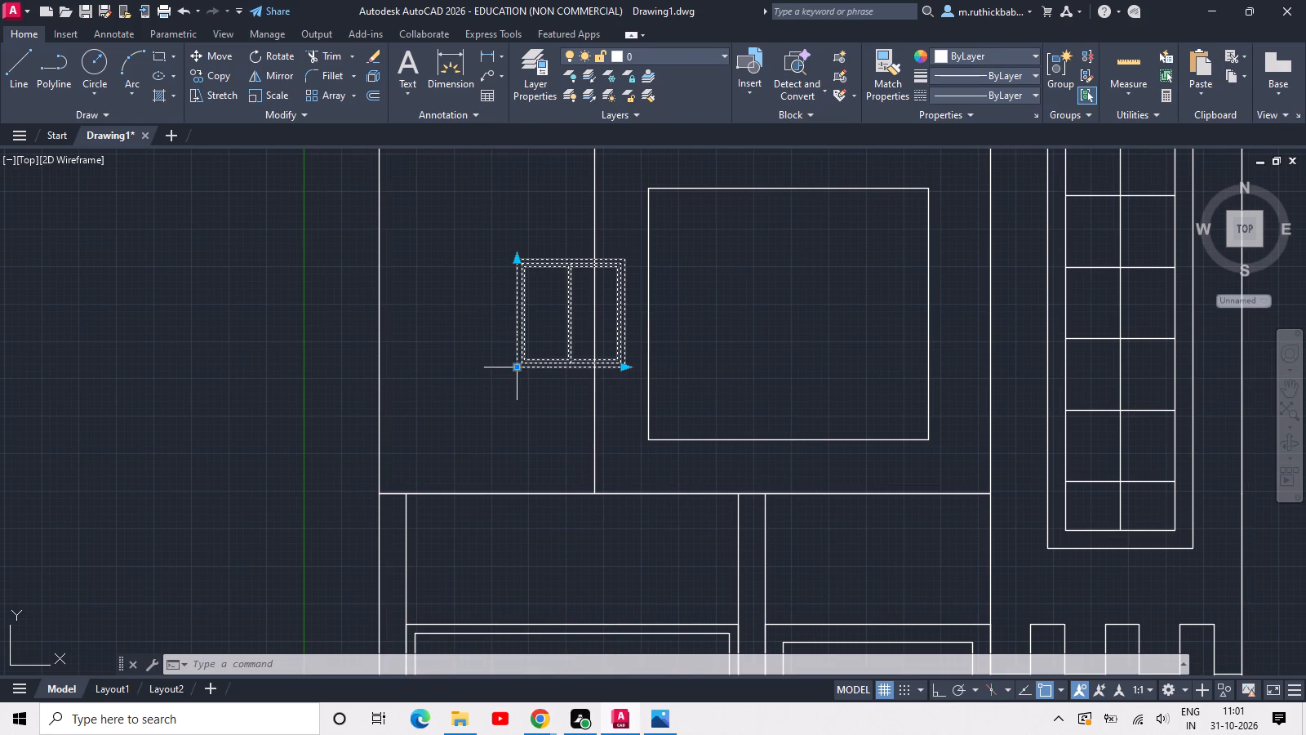
{"action": "left_click", "coordinate": [517, 365]}
{"action": "middle_click_drag", "start_coordinate": [462, 323], "coordinate": [520, 404]}
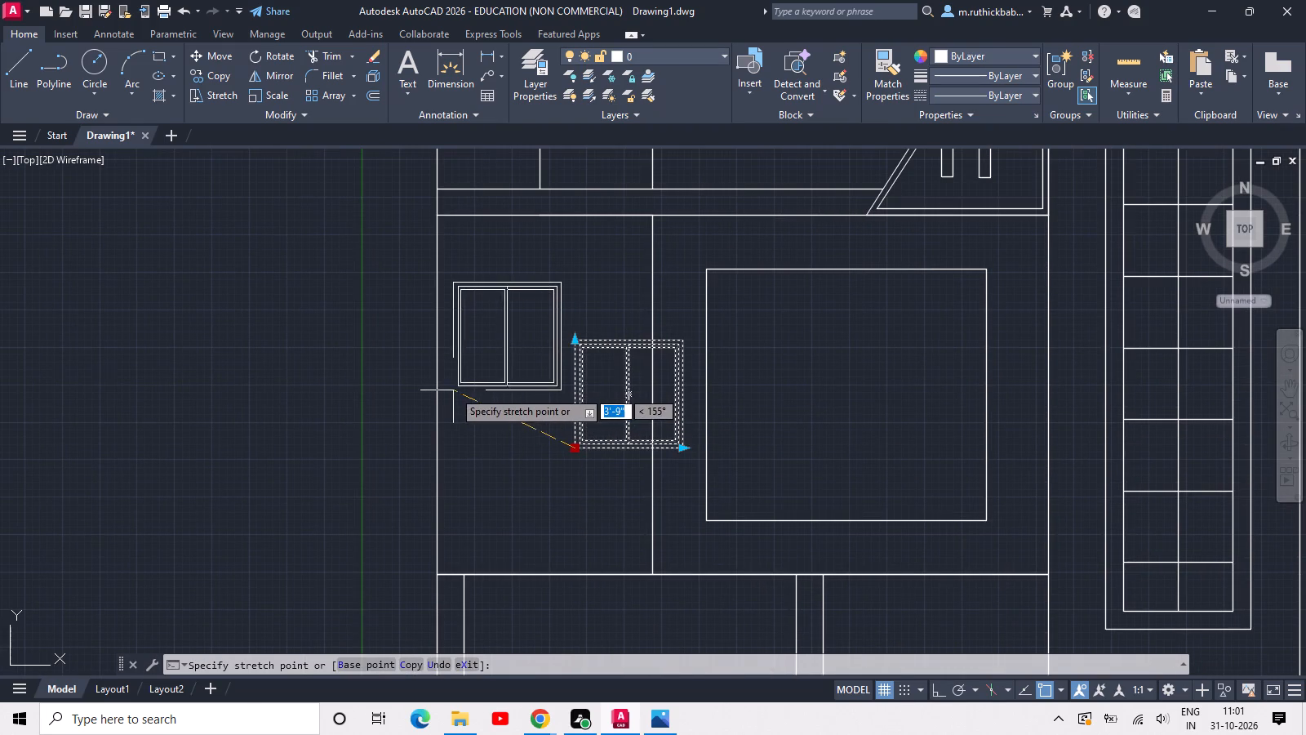
{"action": "left_click", "coordinate": [498, 450]}
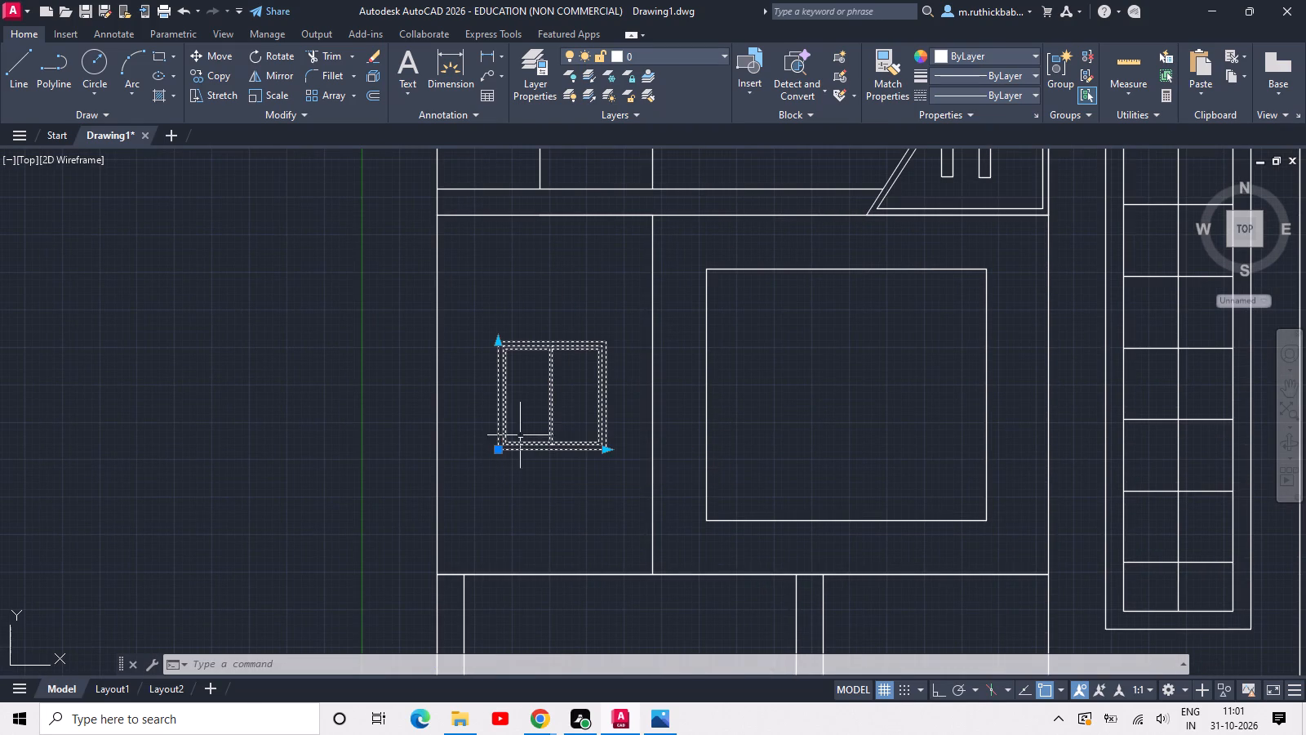
Stretch the aluminum window upward to a height of about 3'-6".
{"action": "left_click", "coordinate": [500, 340]}
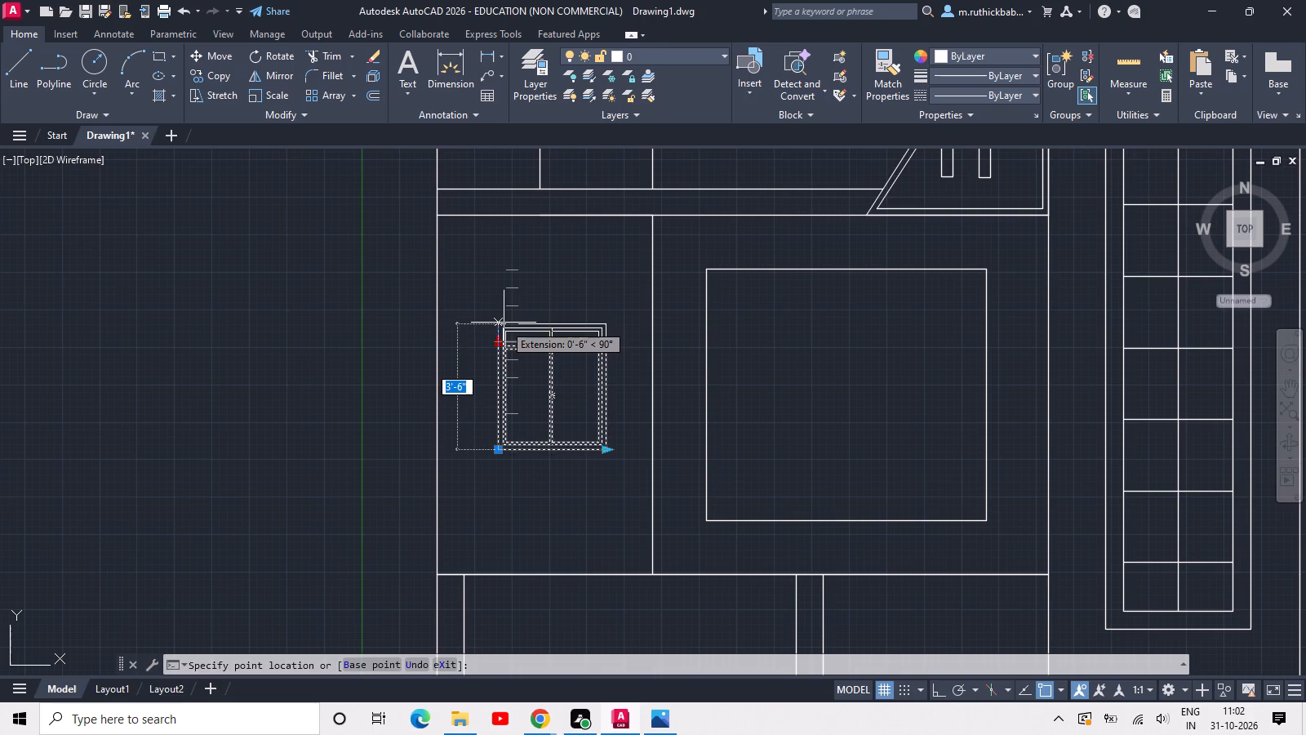
{"action": "left_click", "coordinate": [504, 323]}
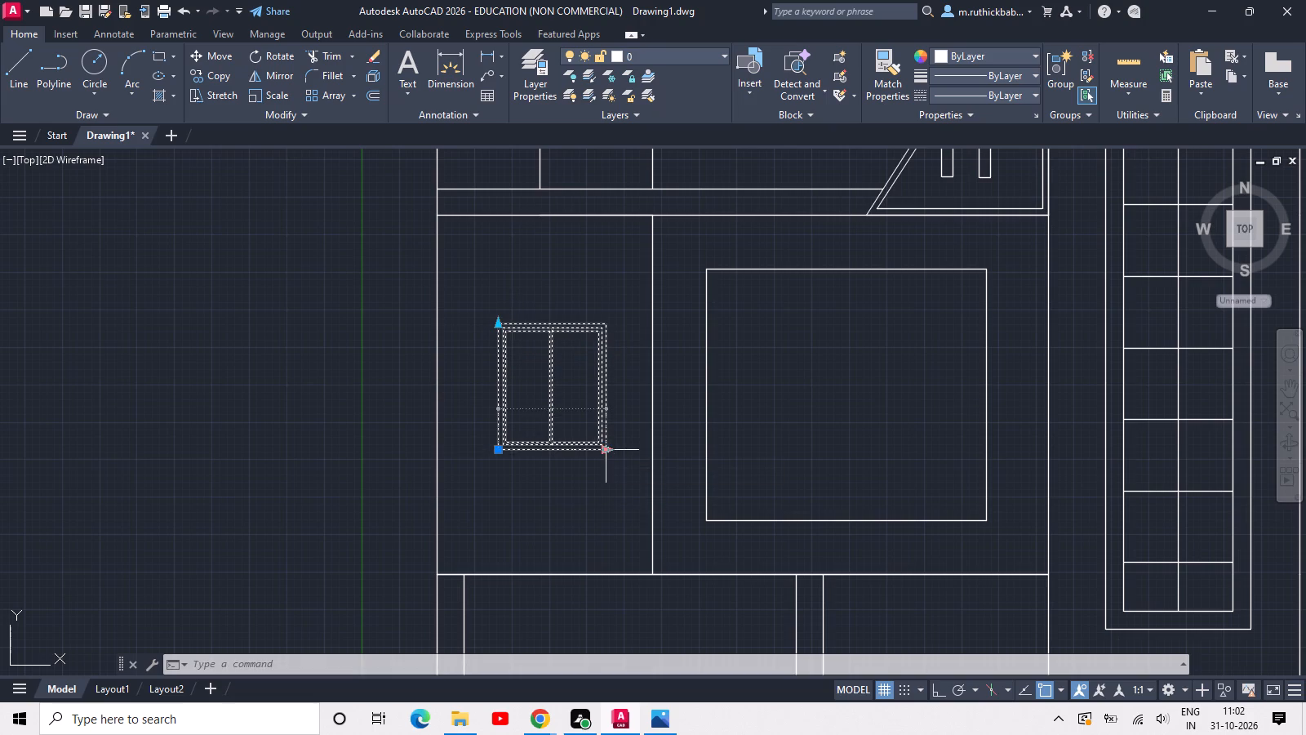
Draw a ledge above the aluminum window: a thin rectangle about 4'-3" wide, topped by a thinner, slightly narrower one.
{"action": "scroll", "coordinate": [548, 369], "scroll_direction": "up", "scroll_amount": 1}
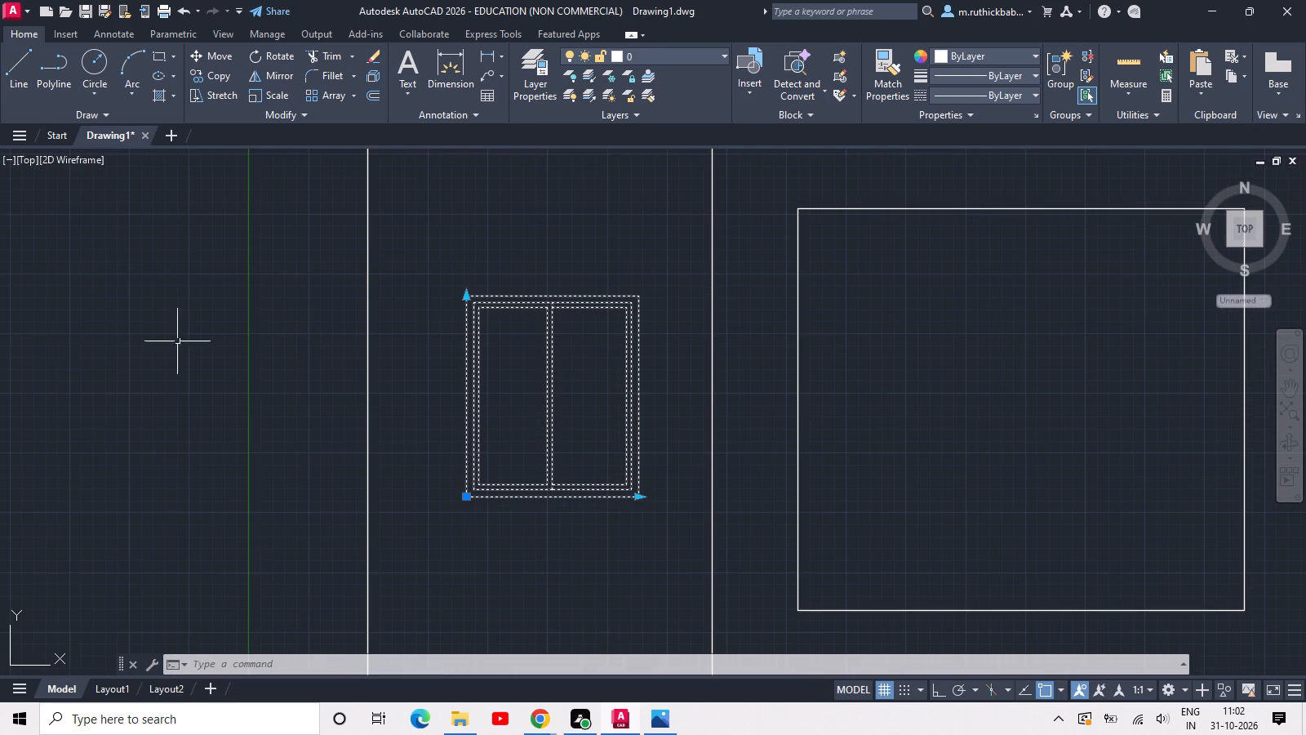
{"action": "left_click", "coordinate": [157, 55]}
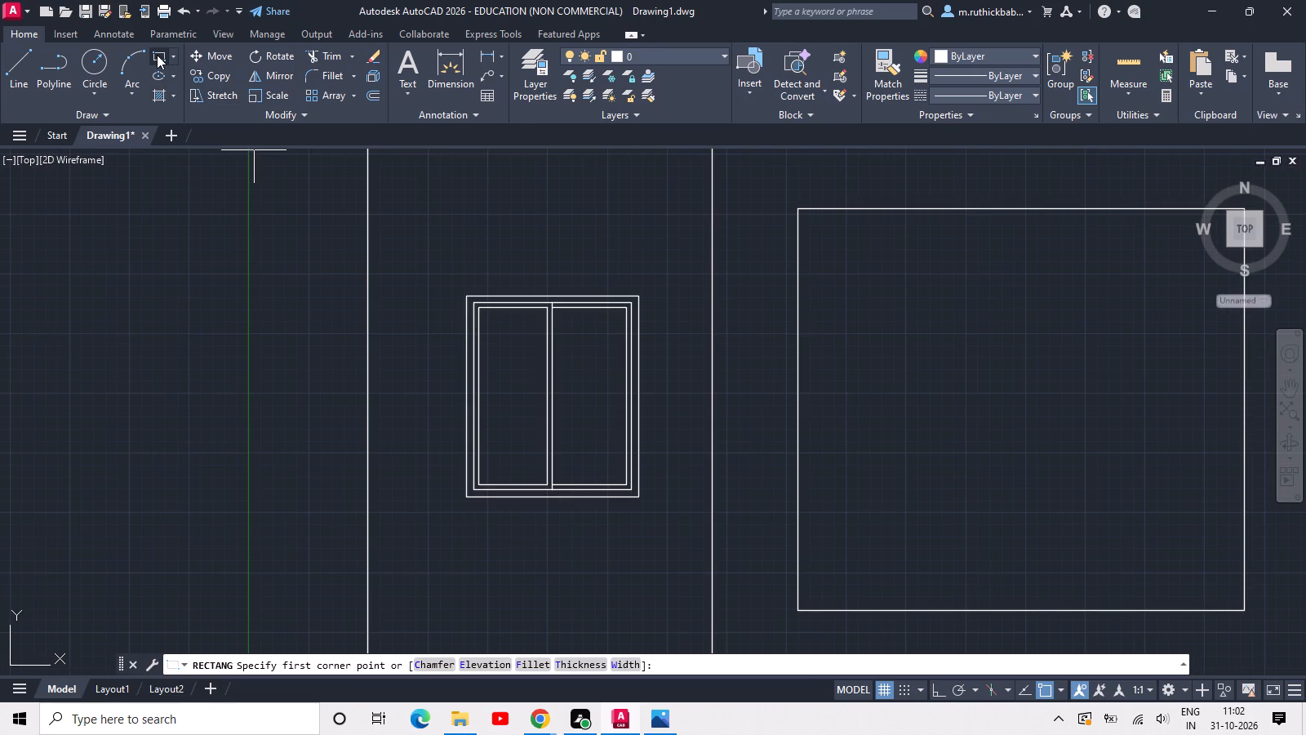
{"action": "left_click", "coordinate": [436, 295]}
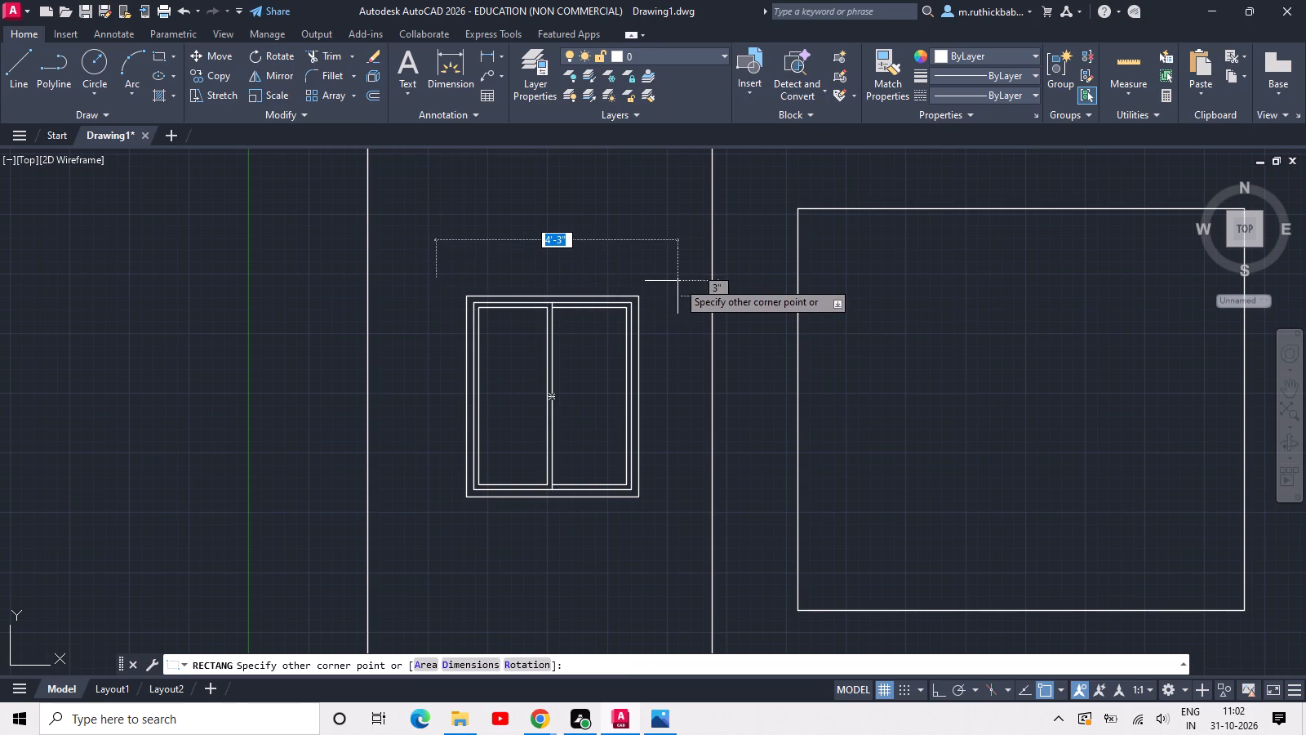
{"action": "left_click", "coordinate": [677, 276]}
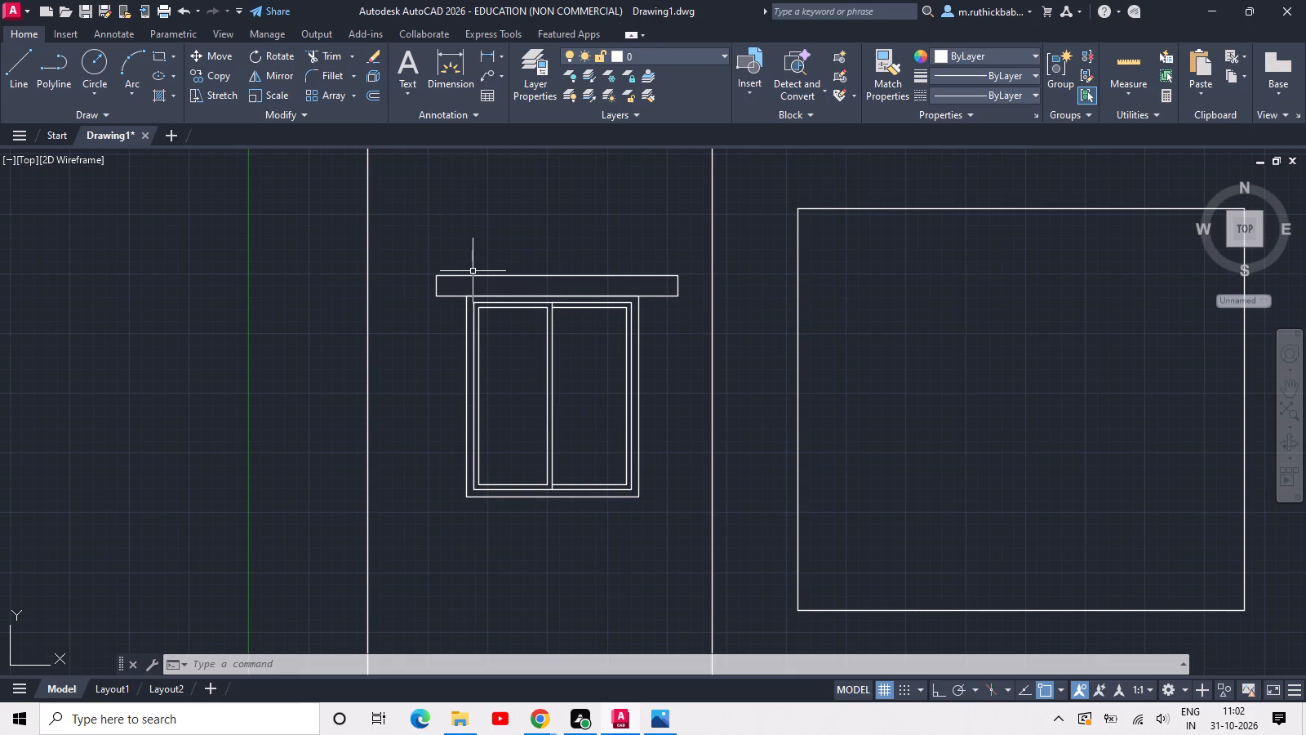
{"action": "key", "text": "space"}
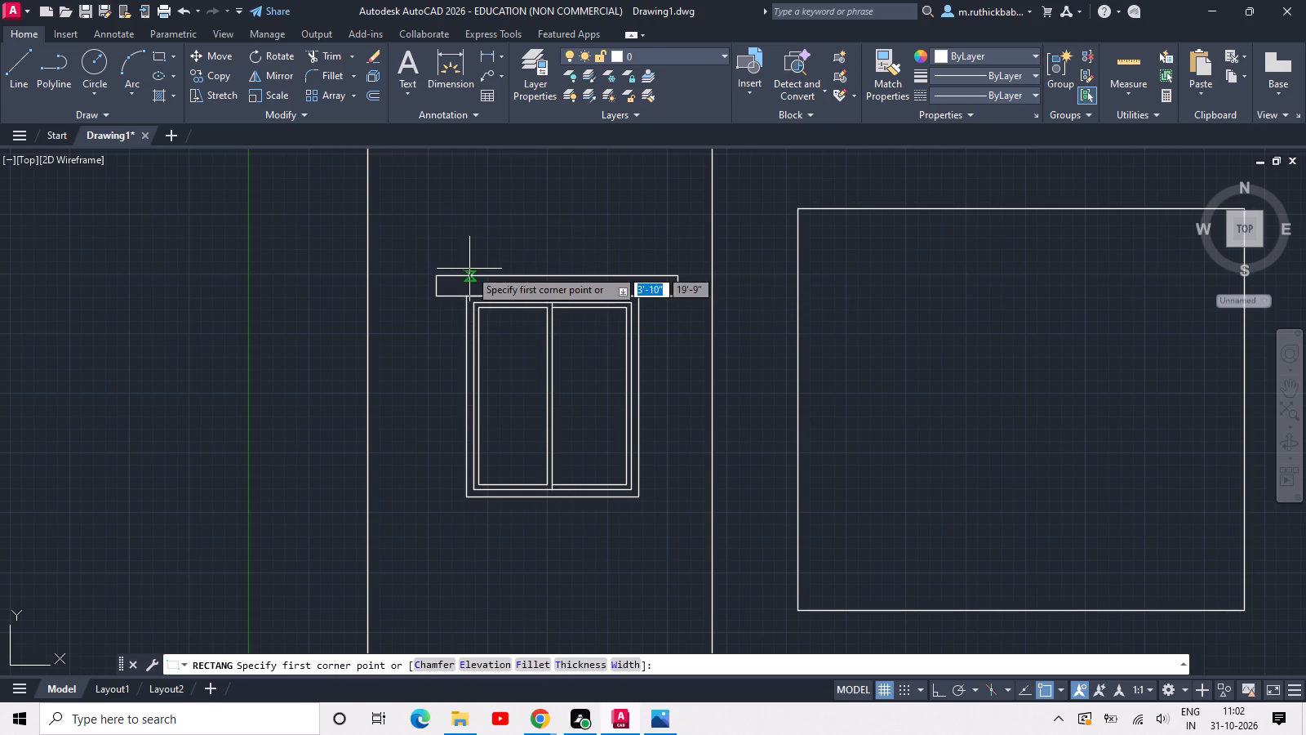
{"action": "left_click", "coordinate": [445, 275]}
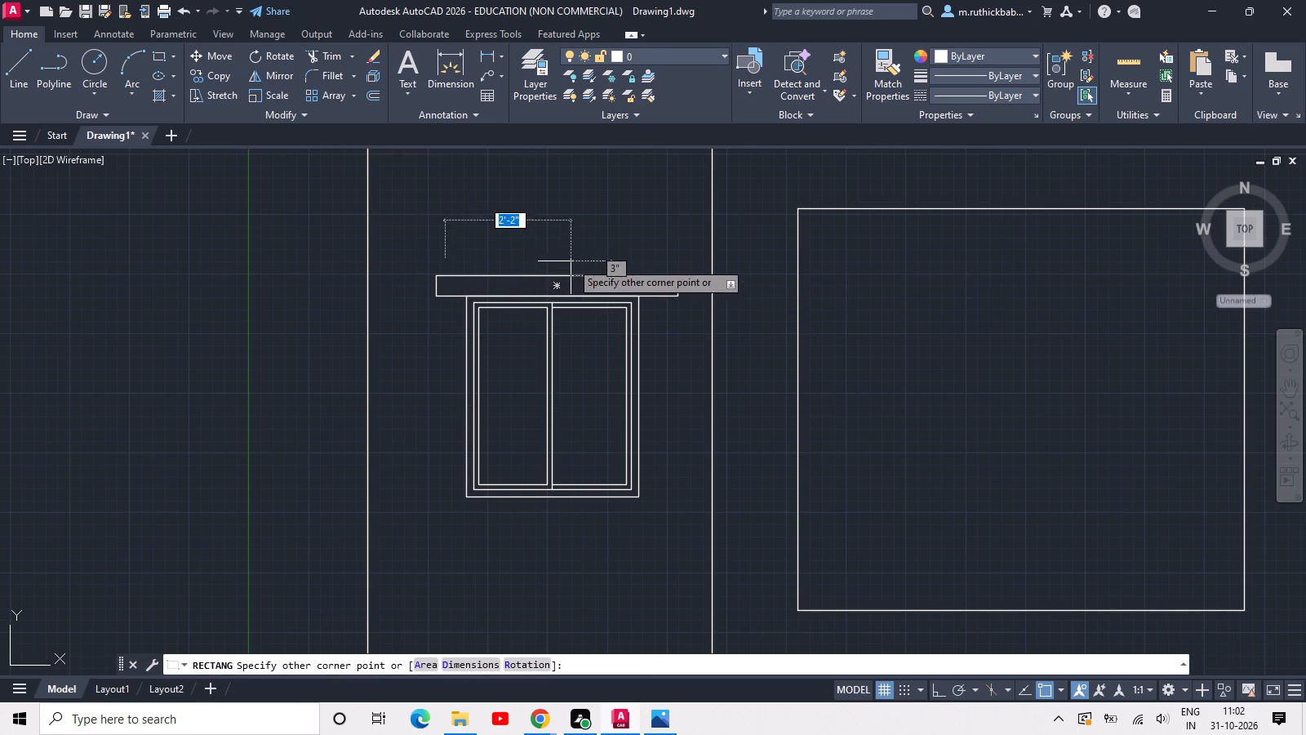
{"action": "left_click", "coordinate": [665, 267]}
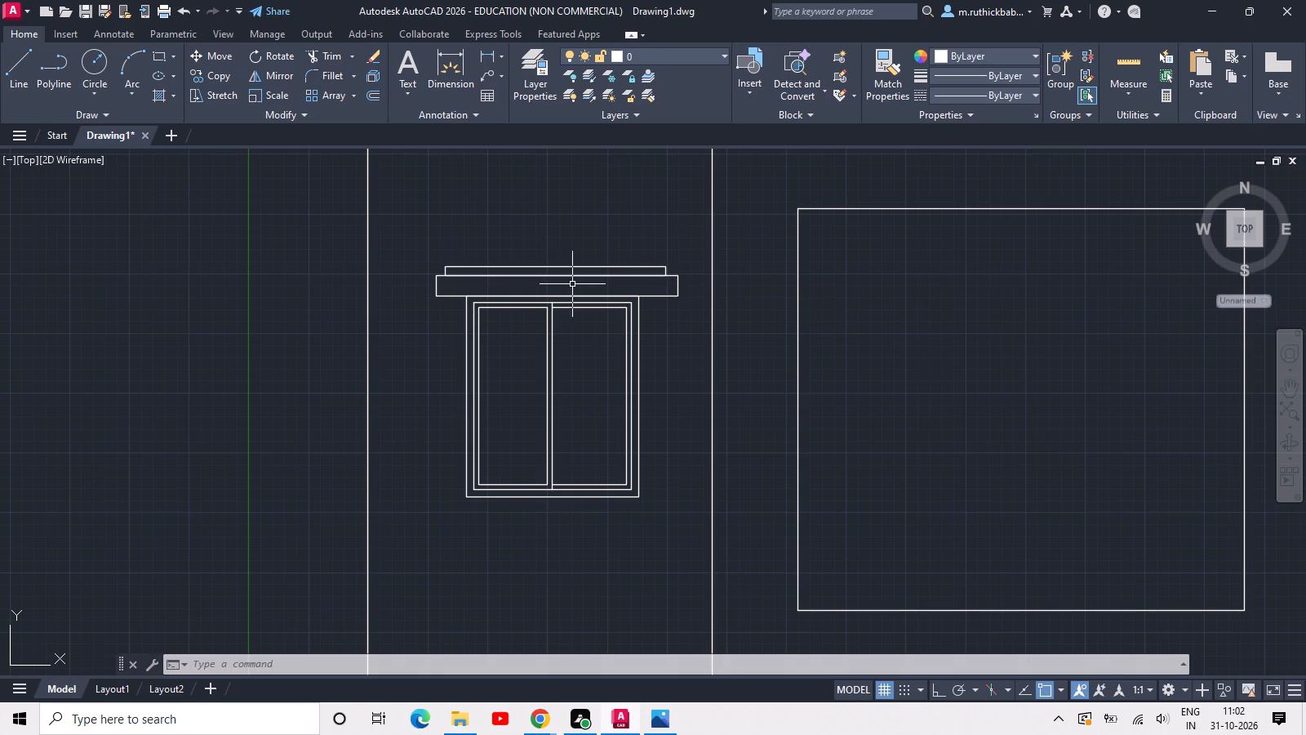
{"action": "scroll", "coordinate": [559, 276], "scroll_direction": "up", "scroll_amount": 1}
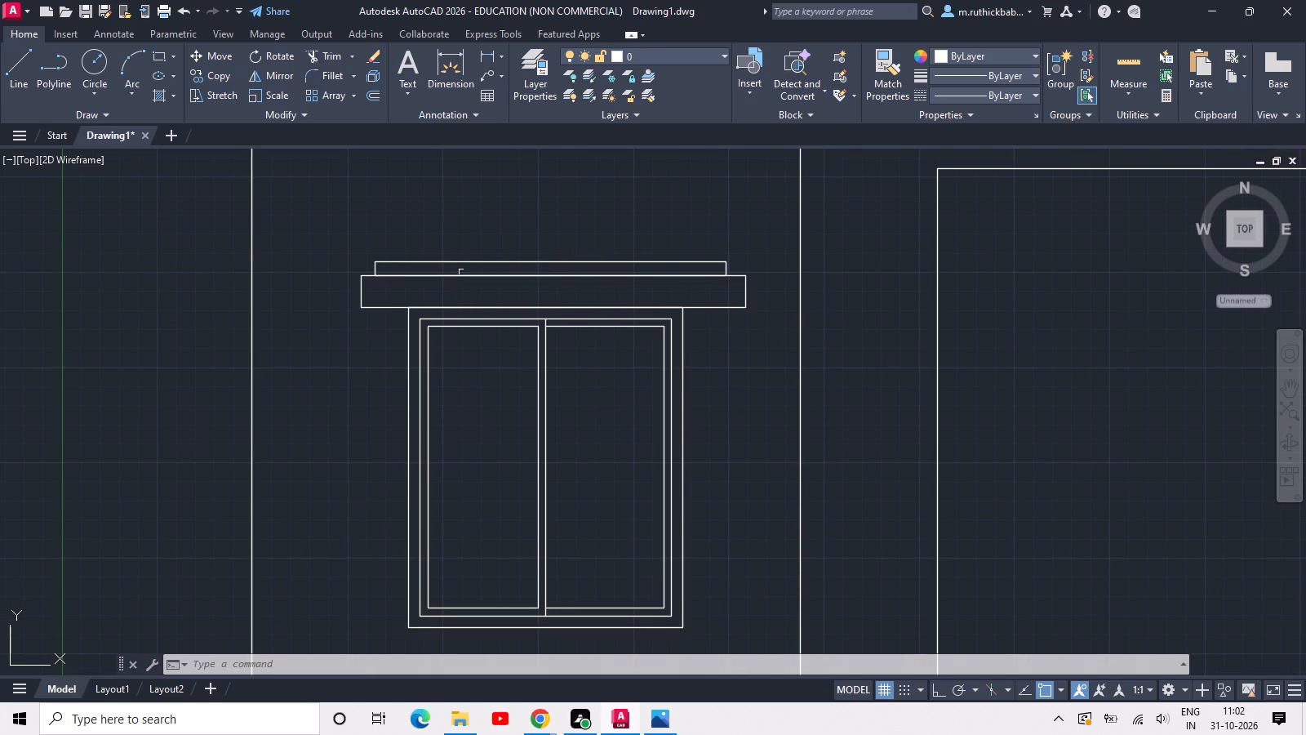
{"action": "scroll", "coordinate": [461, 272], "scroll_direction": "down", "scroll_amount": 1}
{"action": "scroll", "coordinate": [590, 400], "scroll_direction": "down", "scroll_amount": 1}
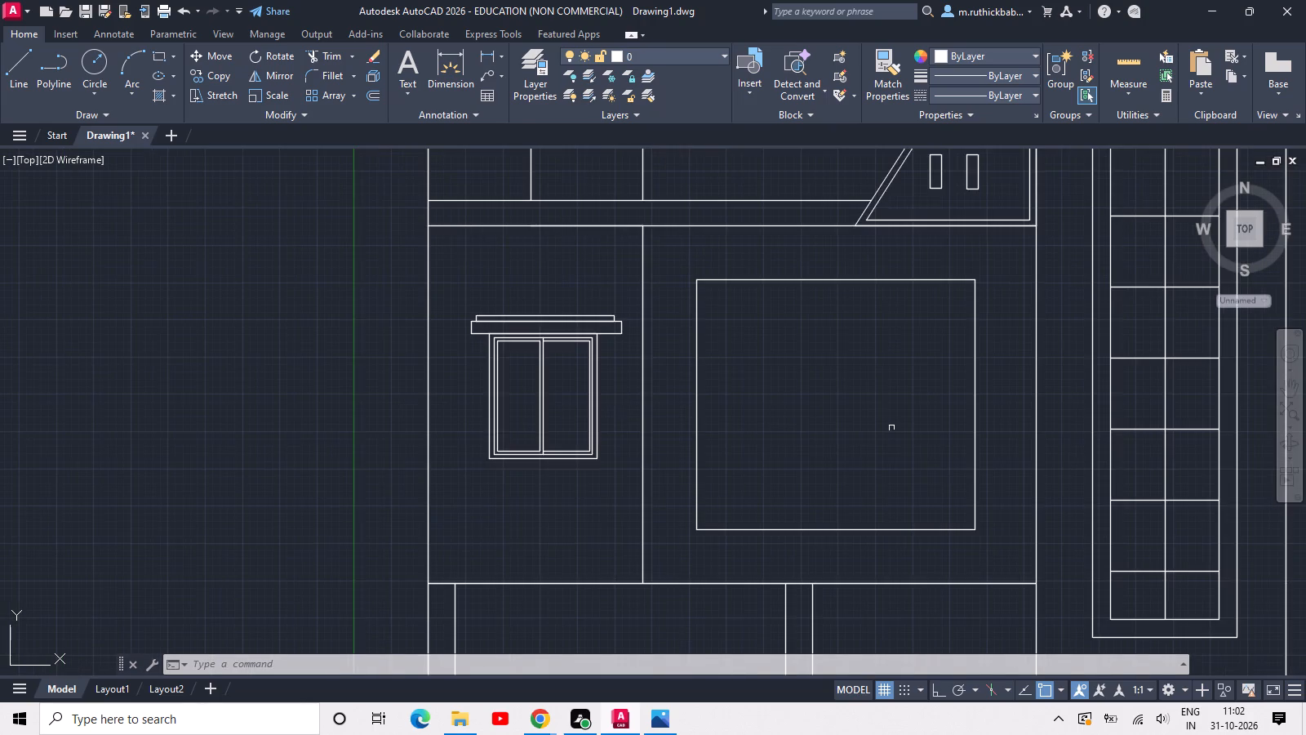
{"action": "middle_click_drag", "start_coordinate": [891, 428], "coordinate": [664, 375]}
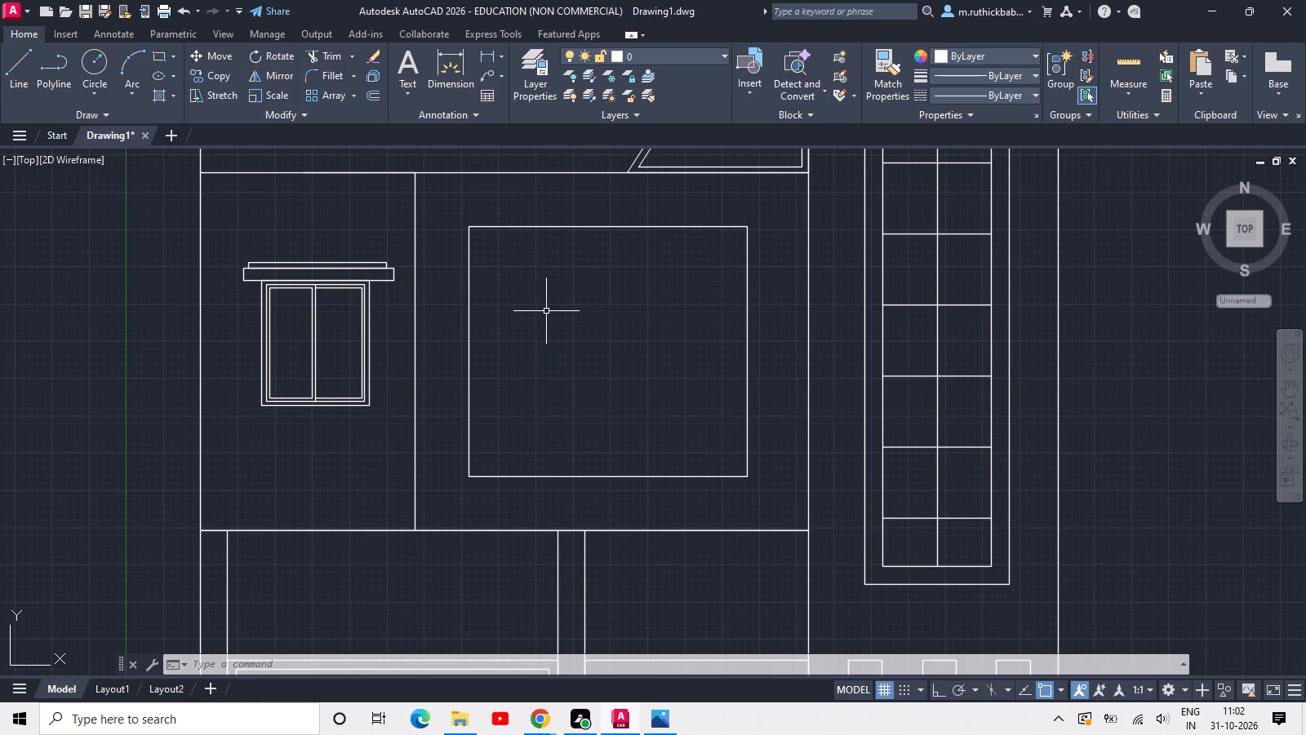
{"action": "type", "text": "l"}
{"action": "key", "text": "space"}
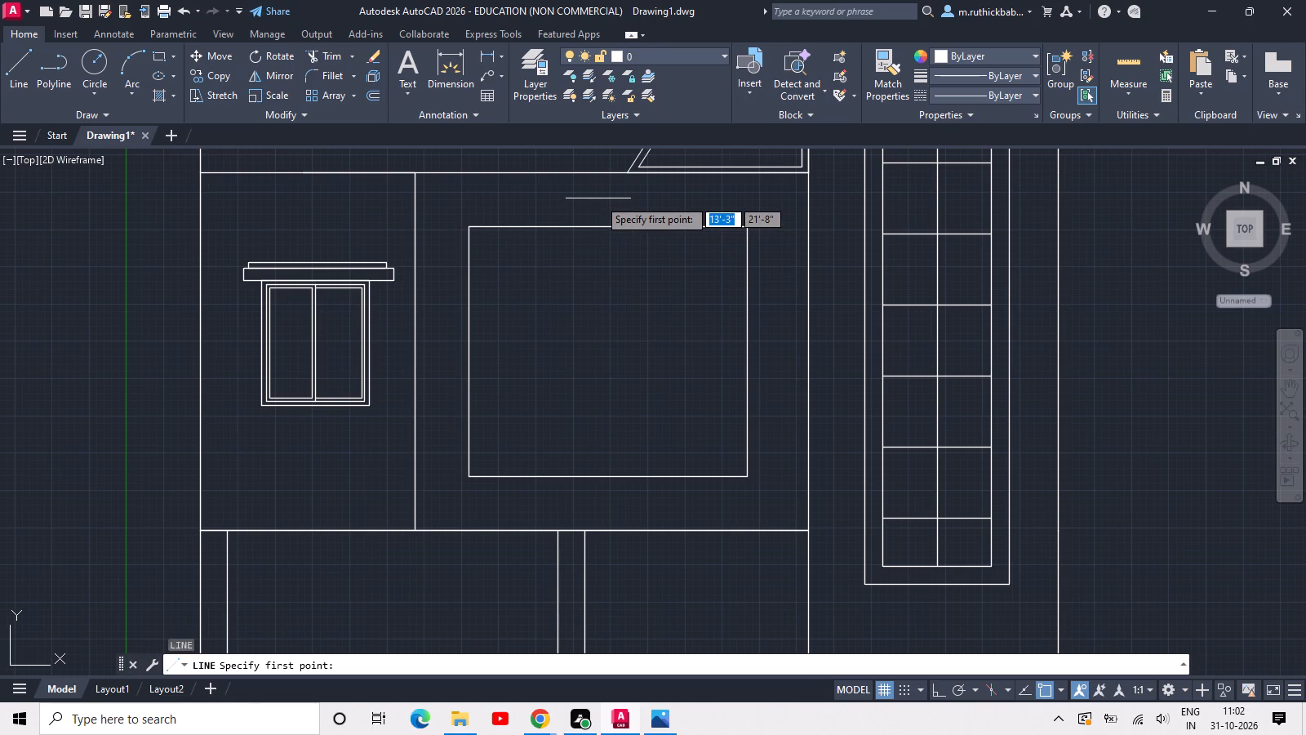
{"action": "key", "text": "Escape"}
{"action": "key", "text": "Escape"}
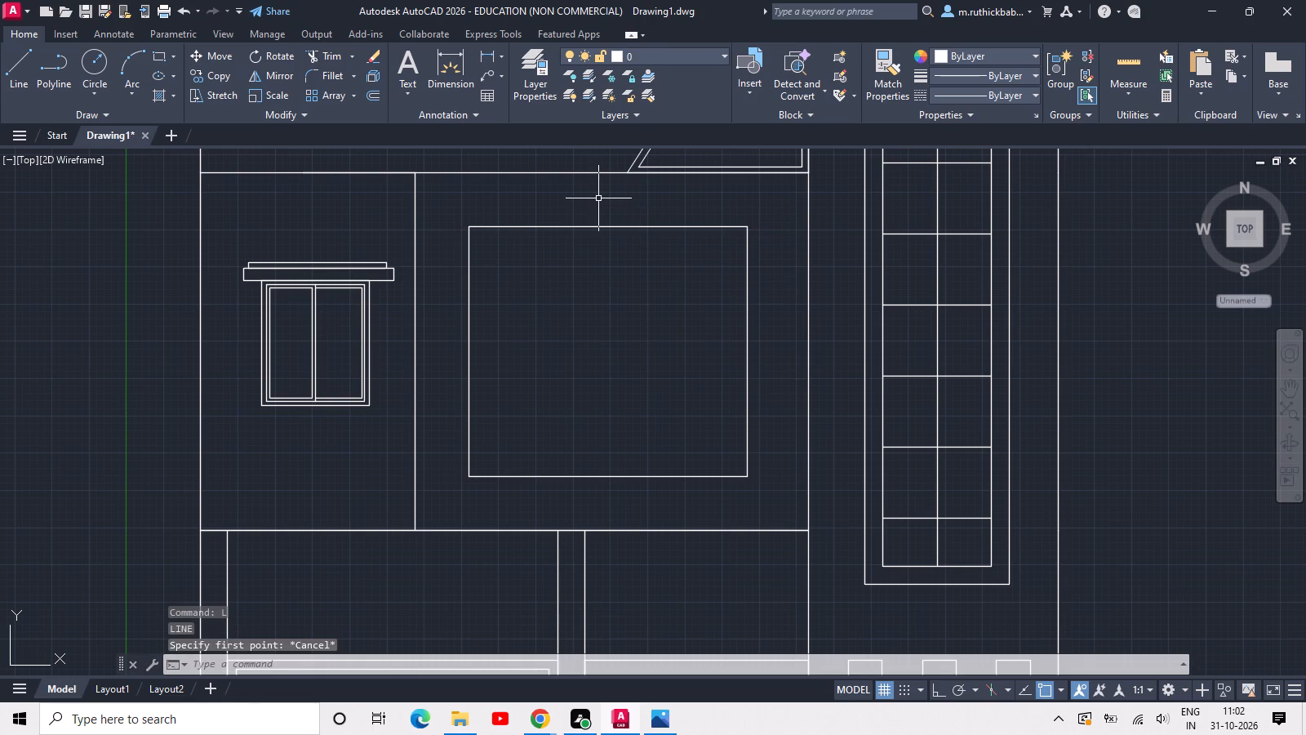
Draw a 7' vertical line joining the bottom and top edge midpoints of the large rectangle in the upper floor's wide bay.
{"action": "type", "text": "l"}
{"action": "key", "text": "space"}
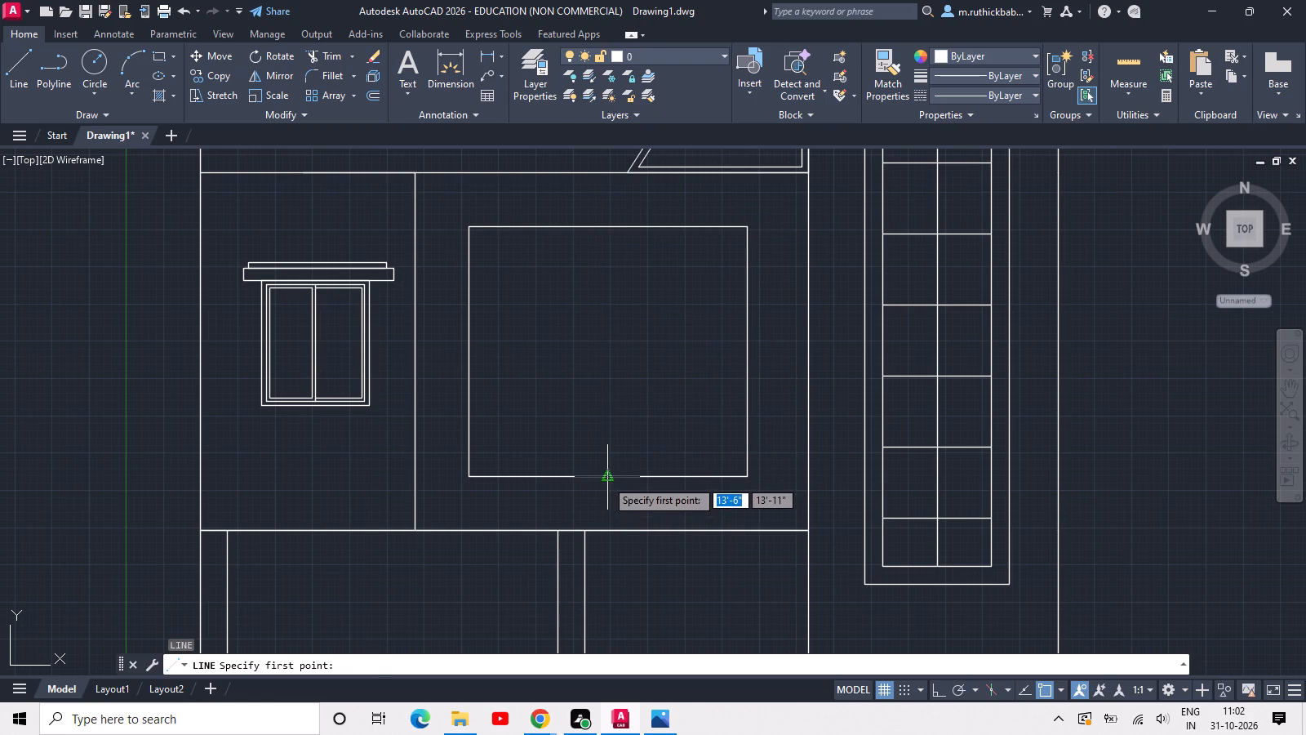
{"action": "left_click_drag", "start_coordinate": [606, 479], "coordinate": [606, 465]}
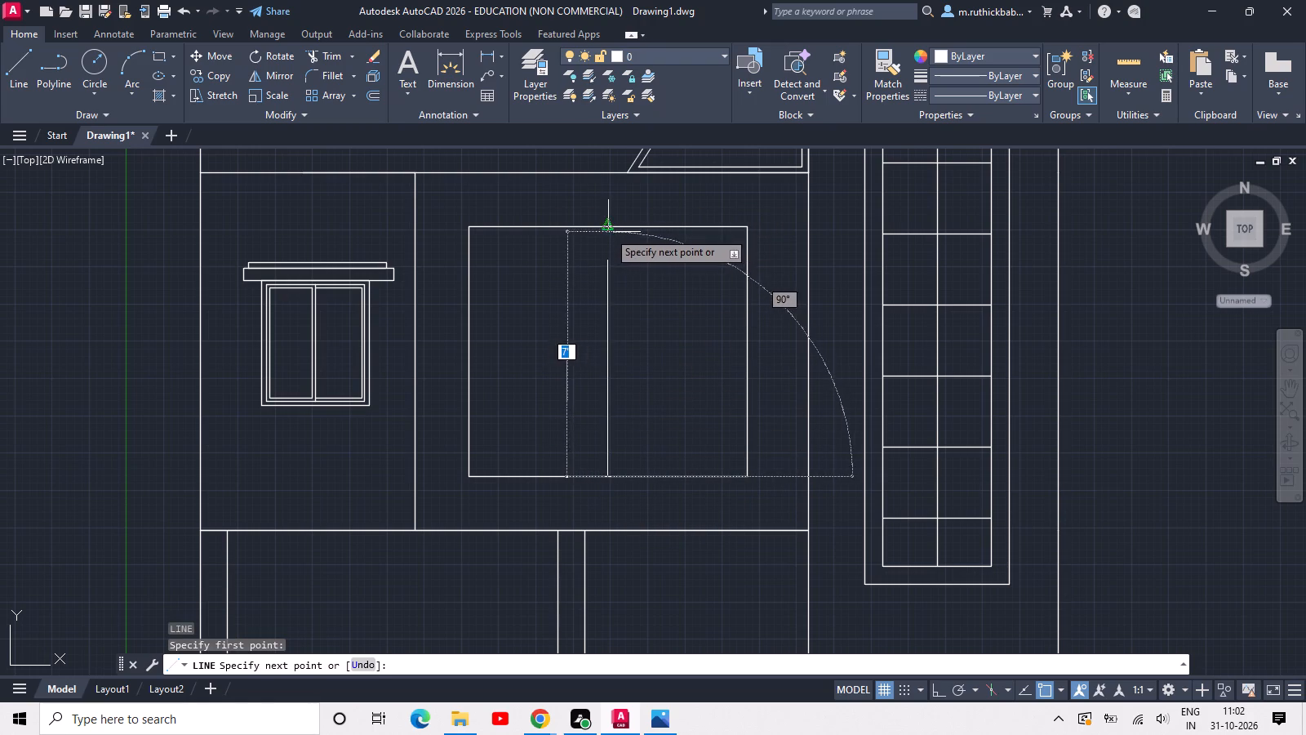
{"action": "left_click", "coordinate": [606, 227]}
{"action": "key", "text": "Escape"}
{"action": "key", "text": "Escape"}
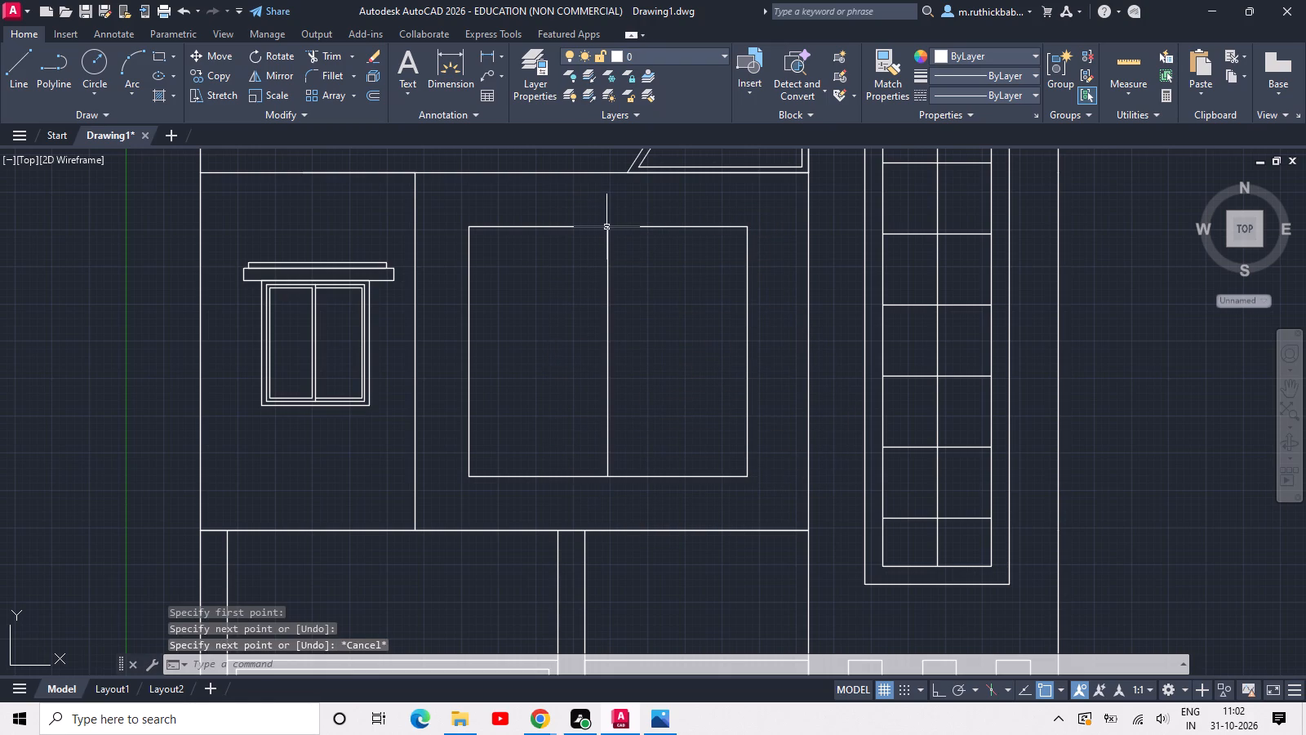
Save the drawing under the file name 00.
{"action": "scroll", "coordinate": [606, 229], "scroll_direction": "down", "scroll_amount": 3}
{"action": "middle_click_drag", "start_coordinate": [597, 257], "coordinate": [539, 340]}
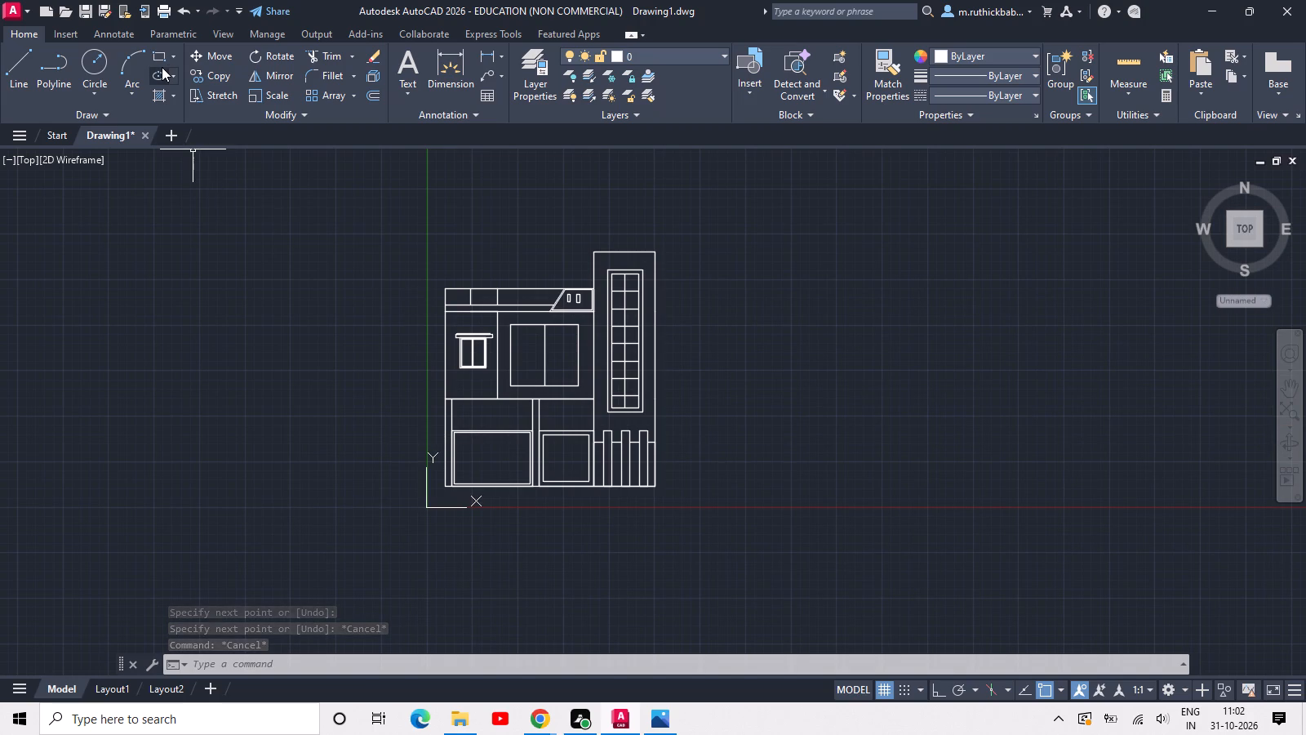
{"action": "key", "text": "ctrl+s"}
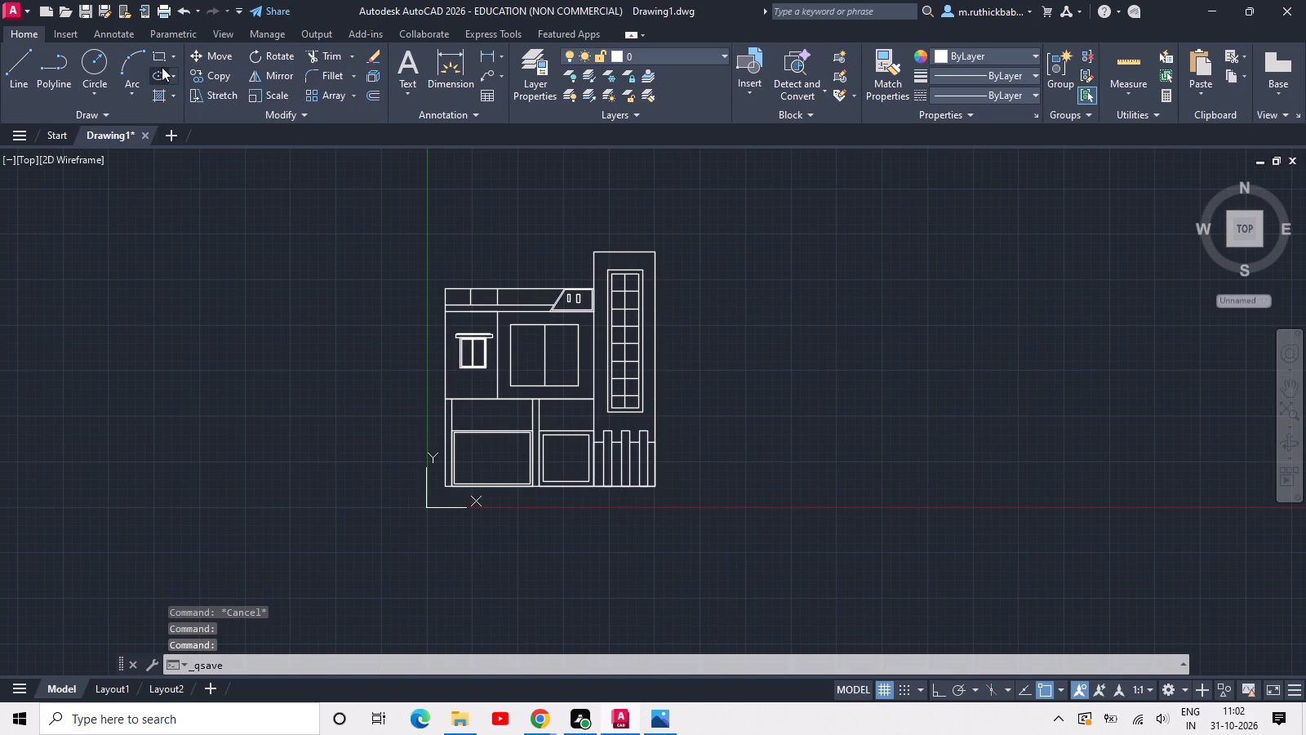
{"action": "type", "text": "00"}
{"action": "key", "text": "Return"}
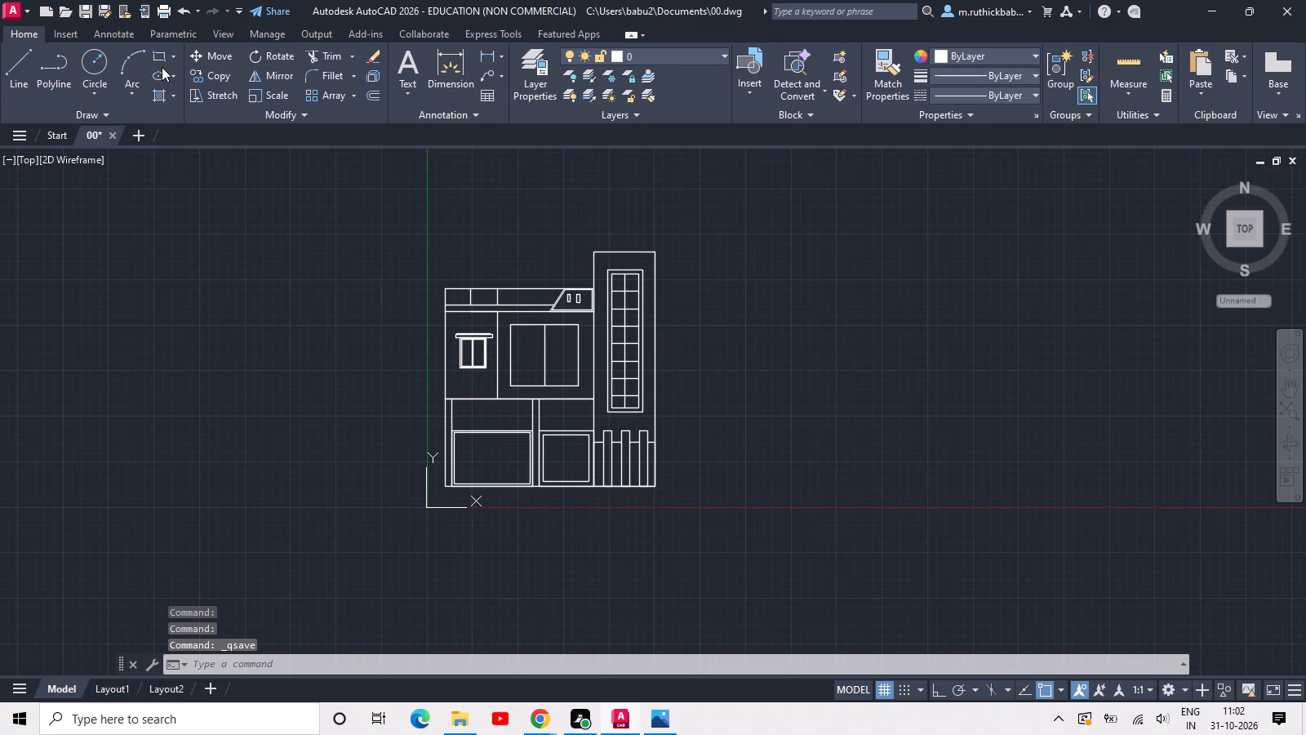
Hatch the inner rectangle of the ground floor's wide opening with the USER pattern at 9" spacing.
{"action": "left_click", "coordinate": [156, 93]}
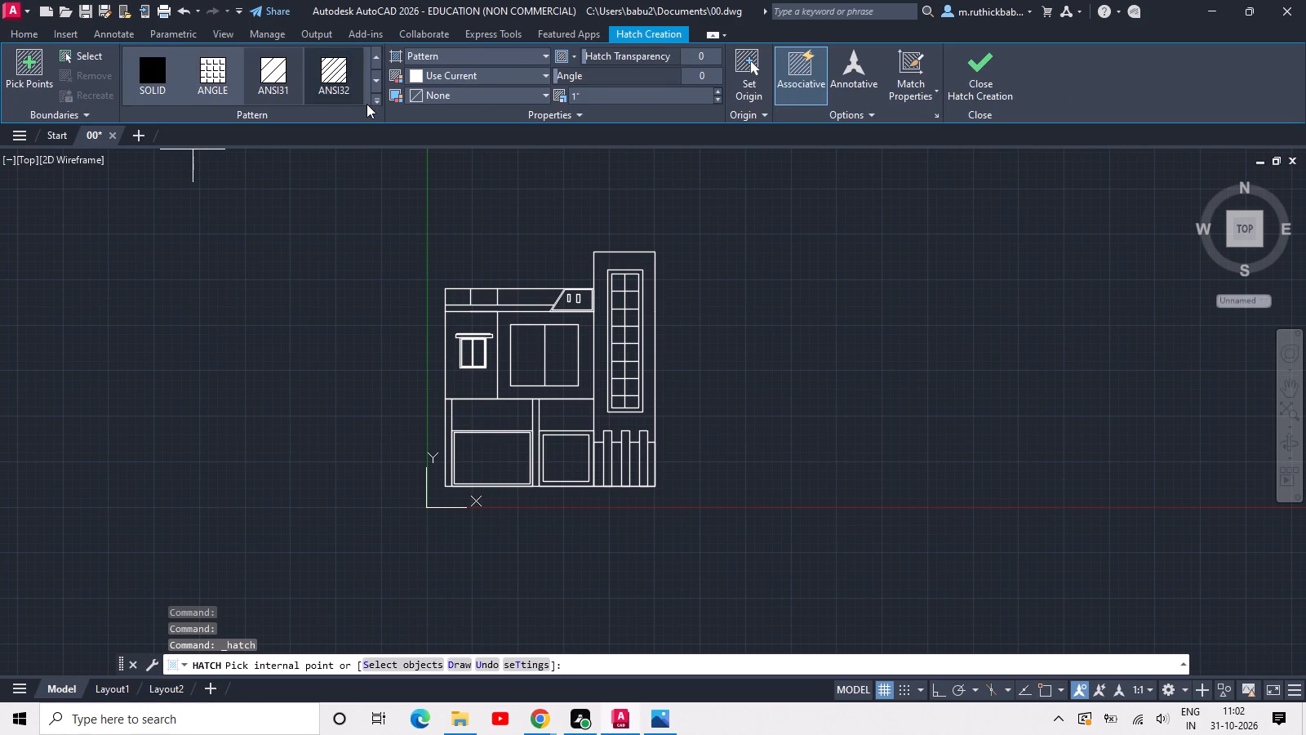
{"action": "left_click", "coordinate": [378, 82]}
{"action": "left_click", "coordinate": [378, 82]}
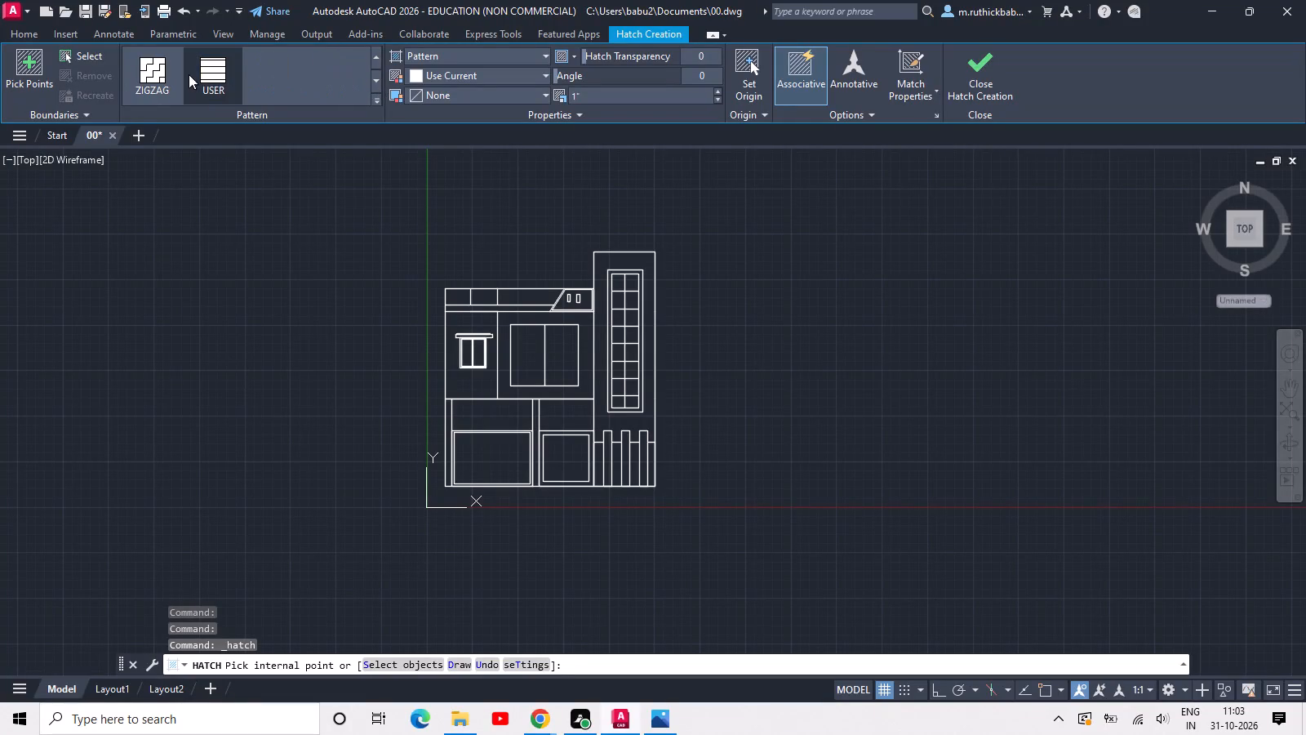
{"action": "left_click", "coordinate": [212, 73]}
{"action": "left_click", "coordinate": [507, 457]}
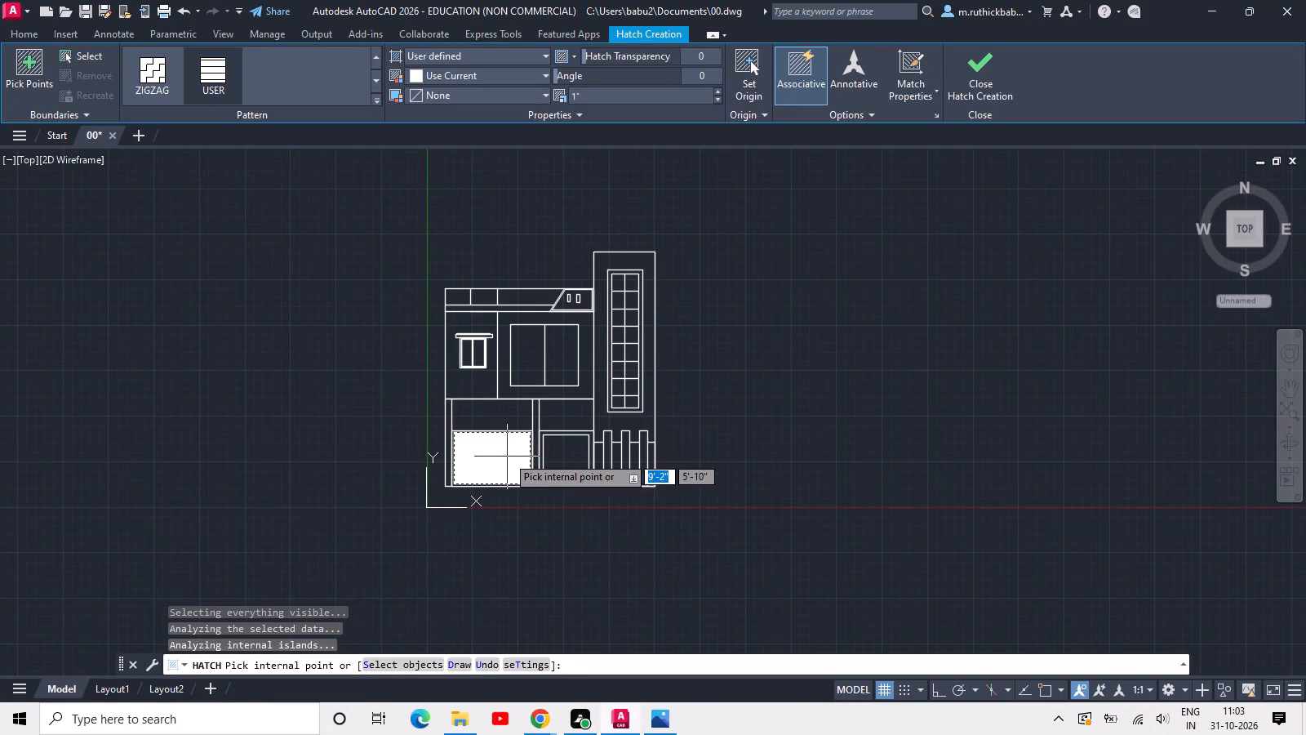
{"action": "double_click", "coordinate": [583, 100]}
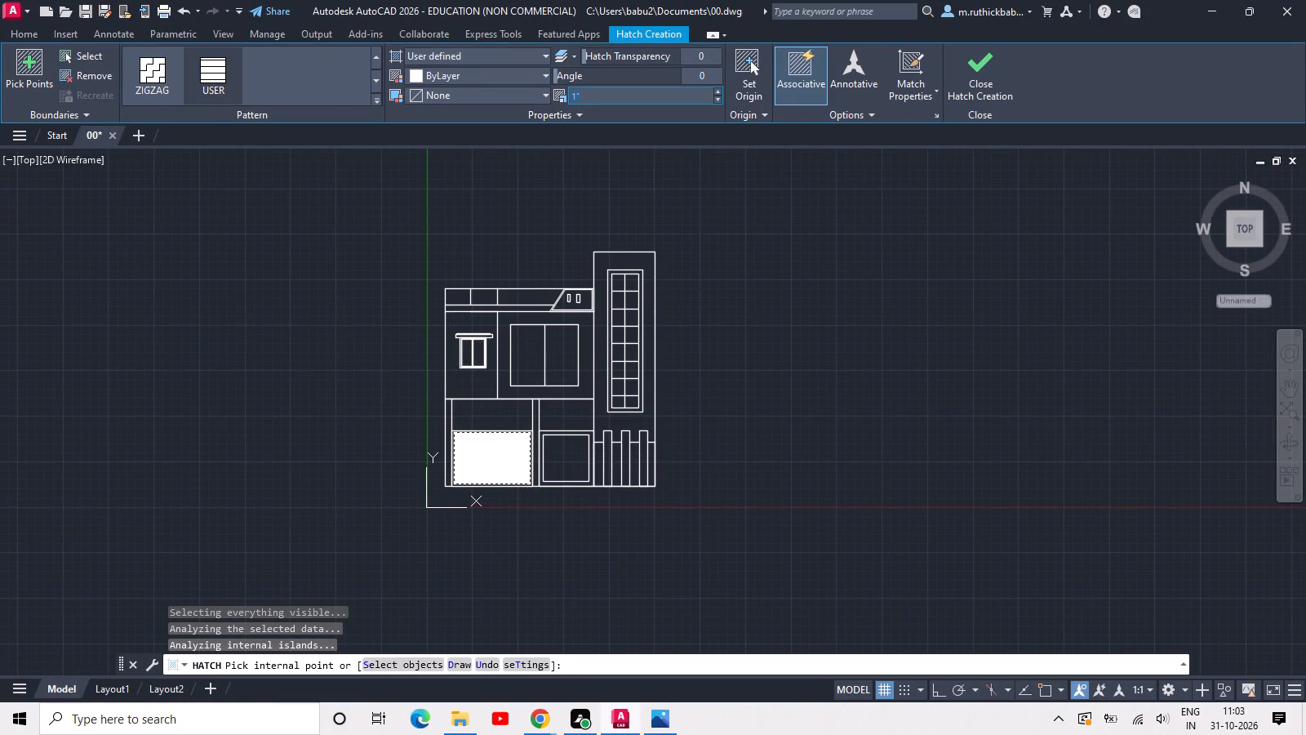
{"action": "key", "text": "1"}
{"action": "key", "text": "BackSpace"}
{"action": "key", "text": "9"}
{"action": "key", "text": "Return"}
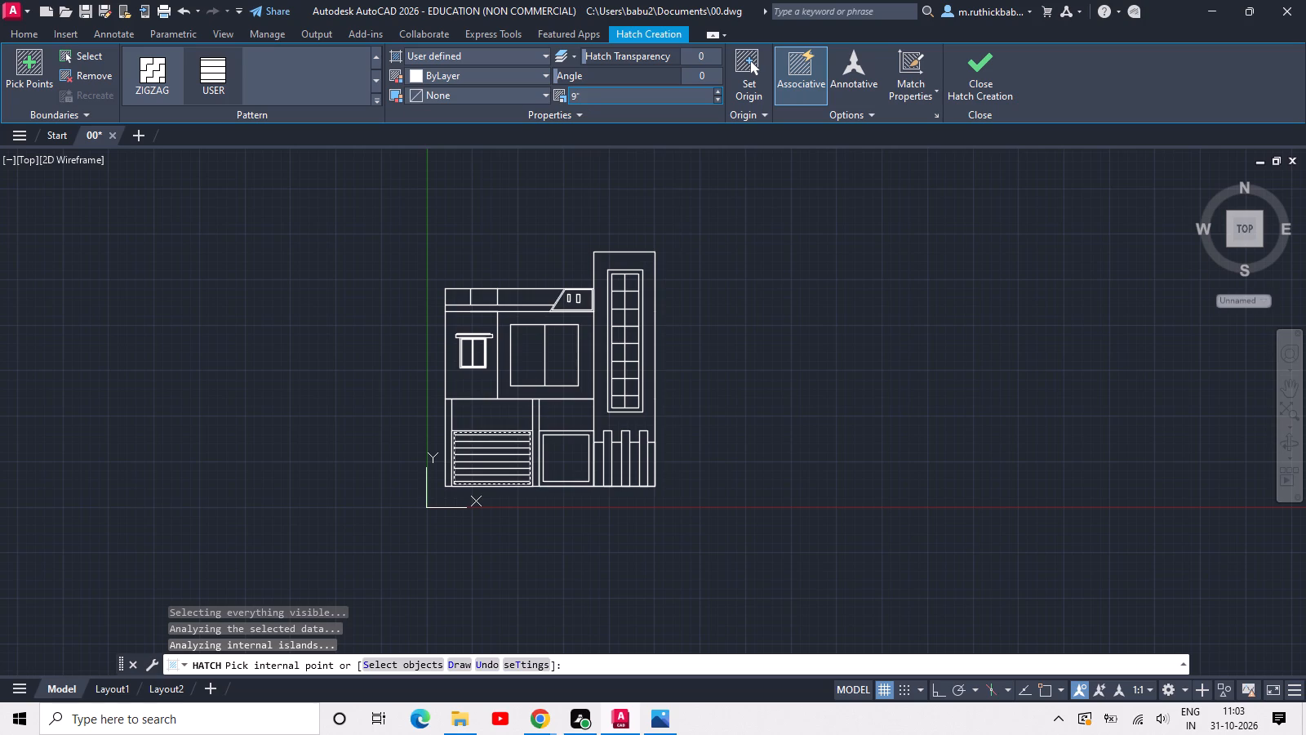
Try 4" spacing for the wide opening's hatch, set it to 6" instead, and finish the hatch.
{"action": "scroll", "coordinate": [486, 466], "scroll_direction": "up", "scroll_amount": 2}
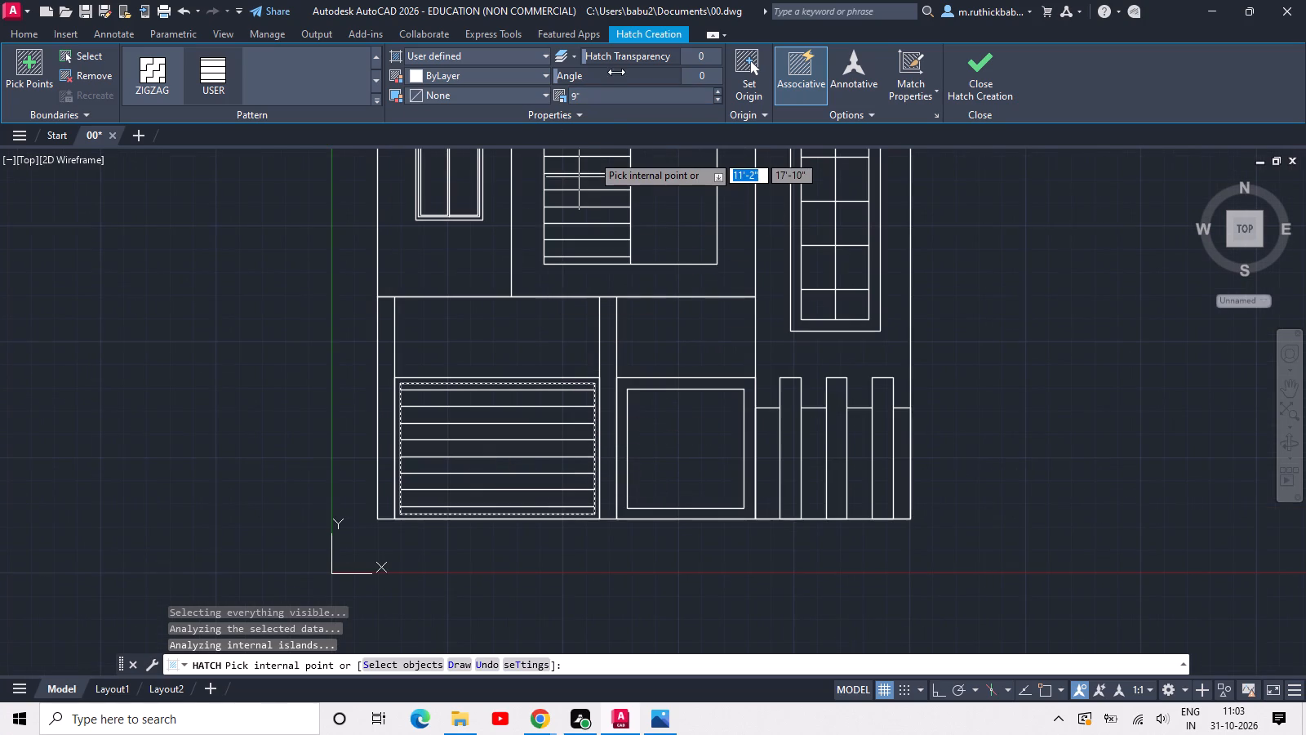
{"action": "double_click", "coordinate": [589, 98]}
{"action": "key", "text": "4"}
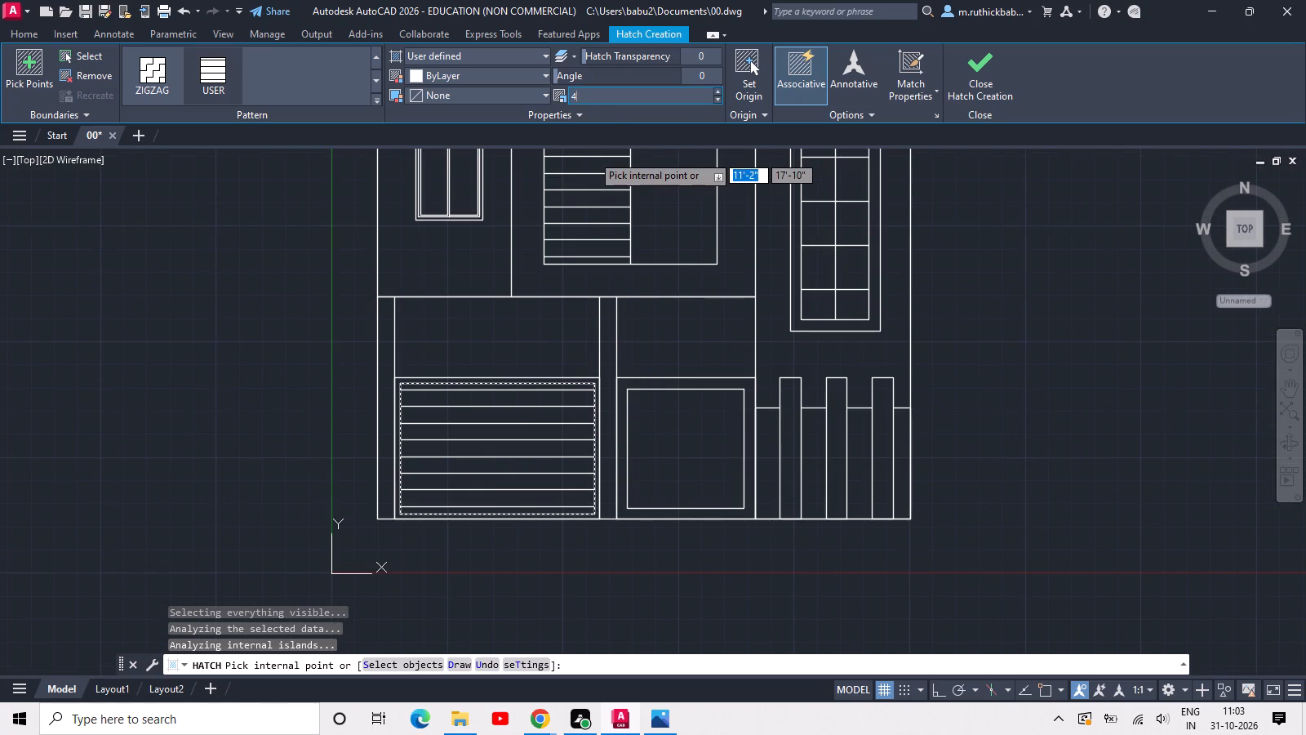
{"action": "key", "text": "Return"}
{"action": "double_click", "coordinate": [593, 97]}
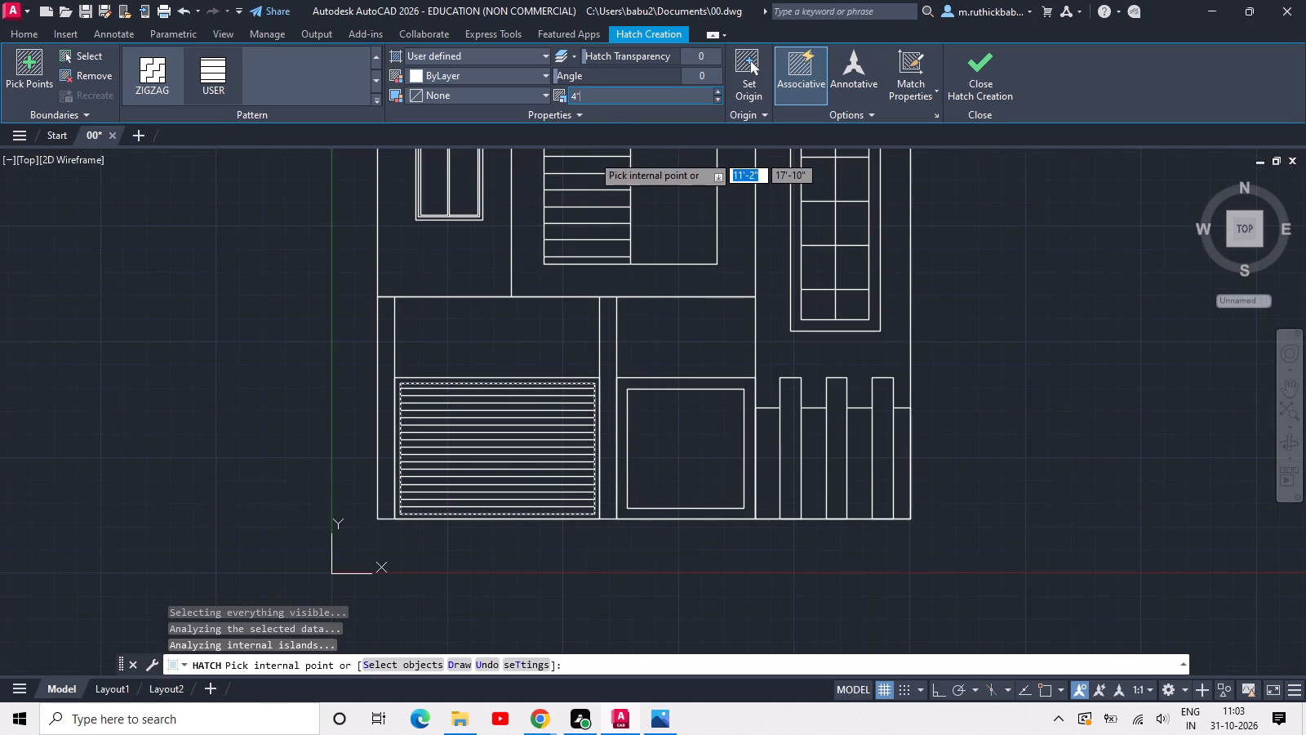
{"action": "key", "text": "6"}
{"action": "key", "text": "Return"}
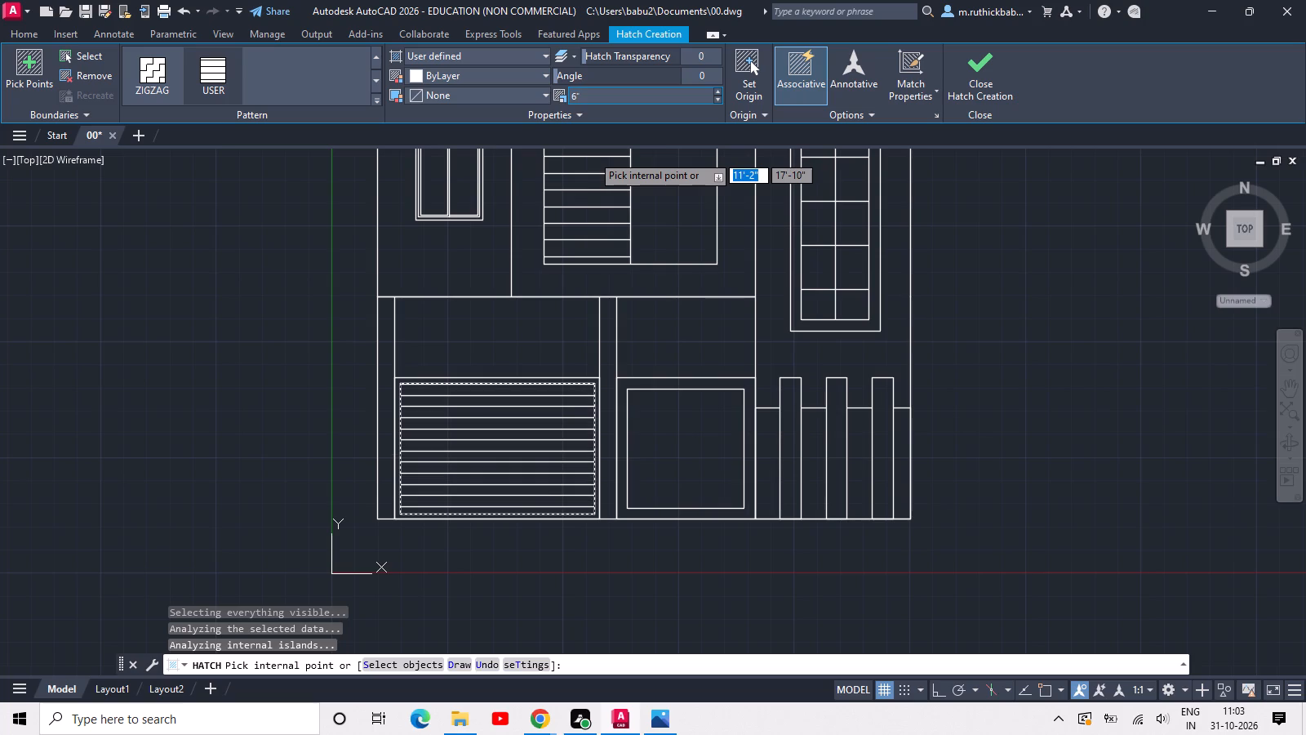
{"action": "double_click", "coordinate": [979, 69]}
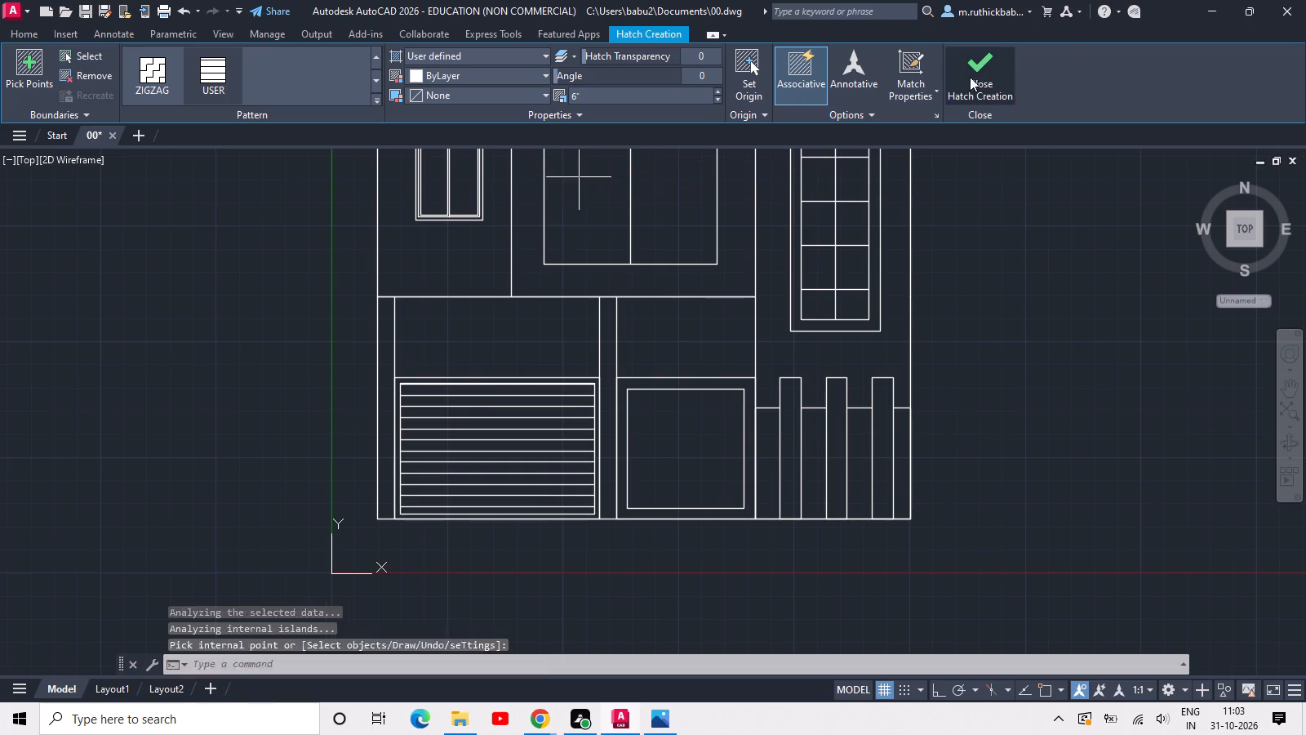
Hatch the left half of the upper floor's divided rectangle with the USER pattern at angle 90 and 4" spacing.
{"action": "middle_click_drag", "start_coordinate": [930, 154], "coordinate": [935, 289]}
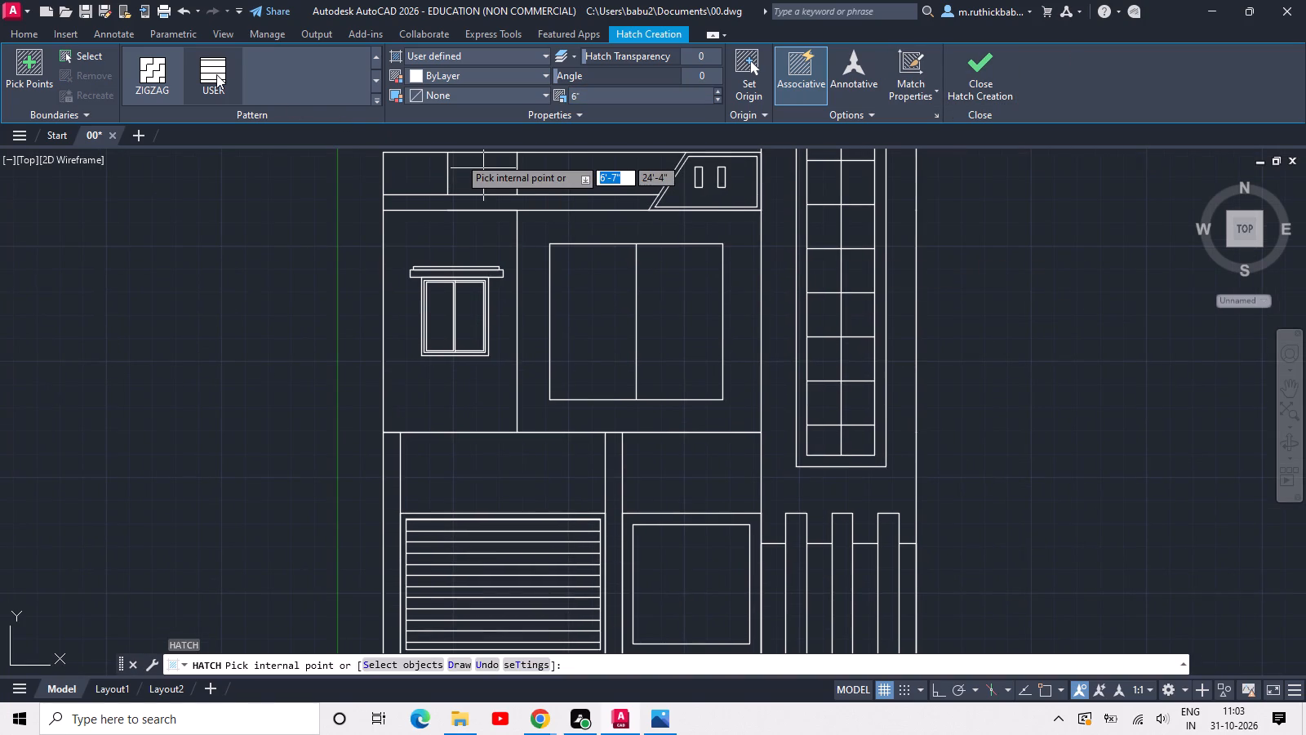
{"action": "left_click", "coordinate": [216, 74]}
{"action": "left_click", "coordinate": [593, 325]}
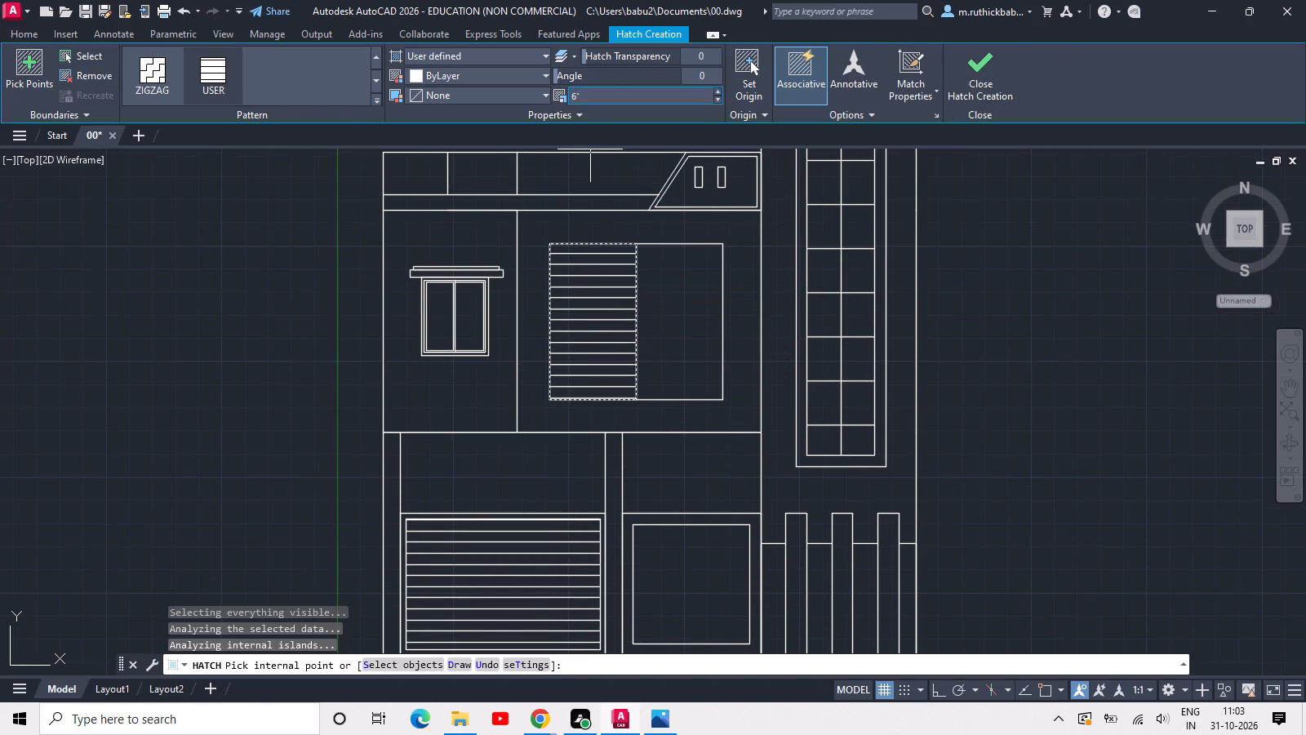
{"action": "double_click", "coordinate": [707, 73]}
{"action": "type", "text": "90"}
{"action": "key", "text": "Return"}
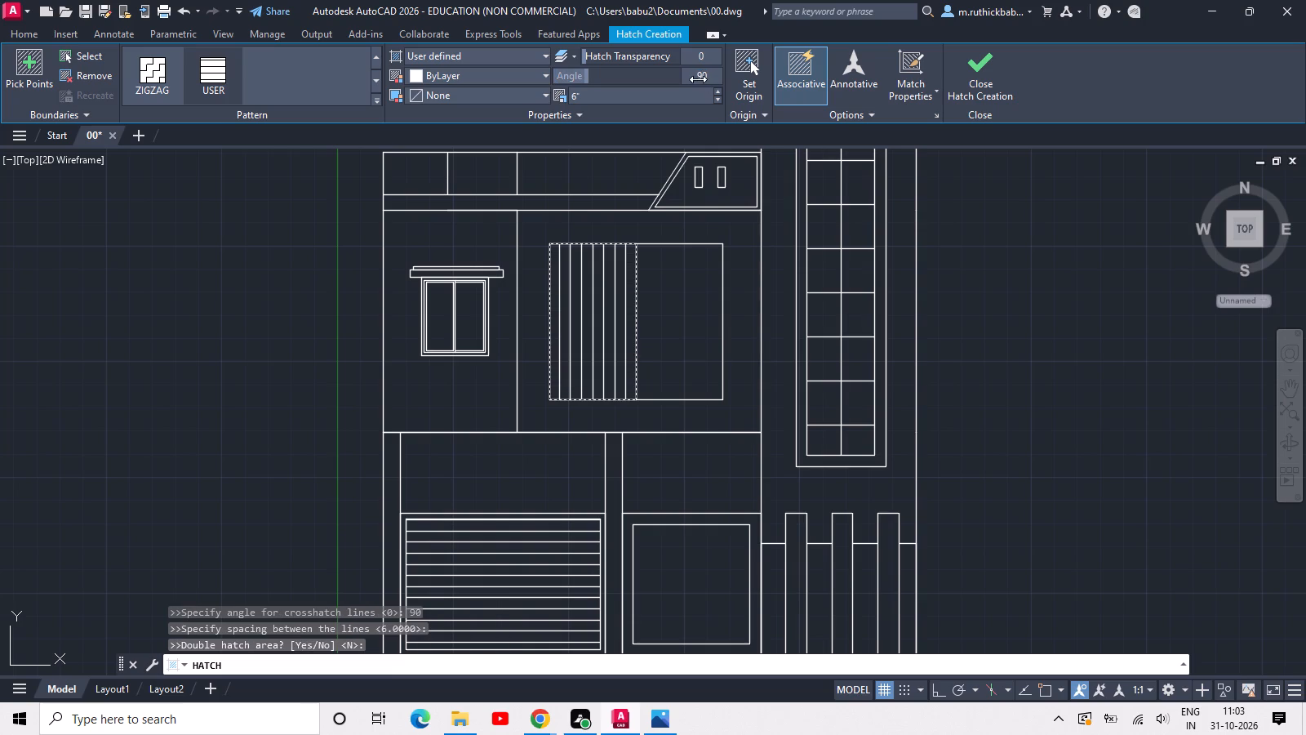
{"action": "left_click", "coordinate": [594, 88]}
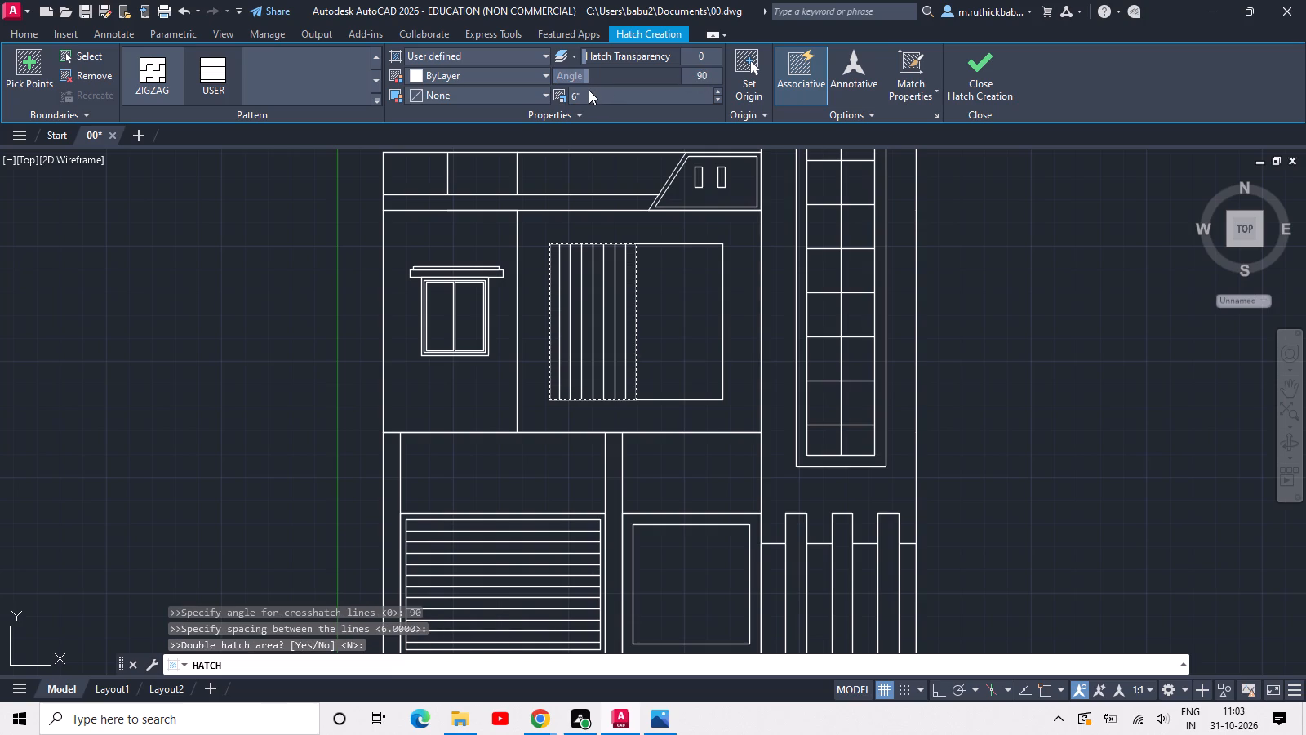
{"action": "left_click", "coordinate": [589, 90]}
{"action": "double_click", "coordinate": [585, 92]}
{"action": "key", "text": "4"}
{"action": "key", "text": "Return"}
{"action": "key", "text": "Return"}
{"action": "key", "text": "Return"}
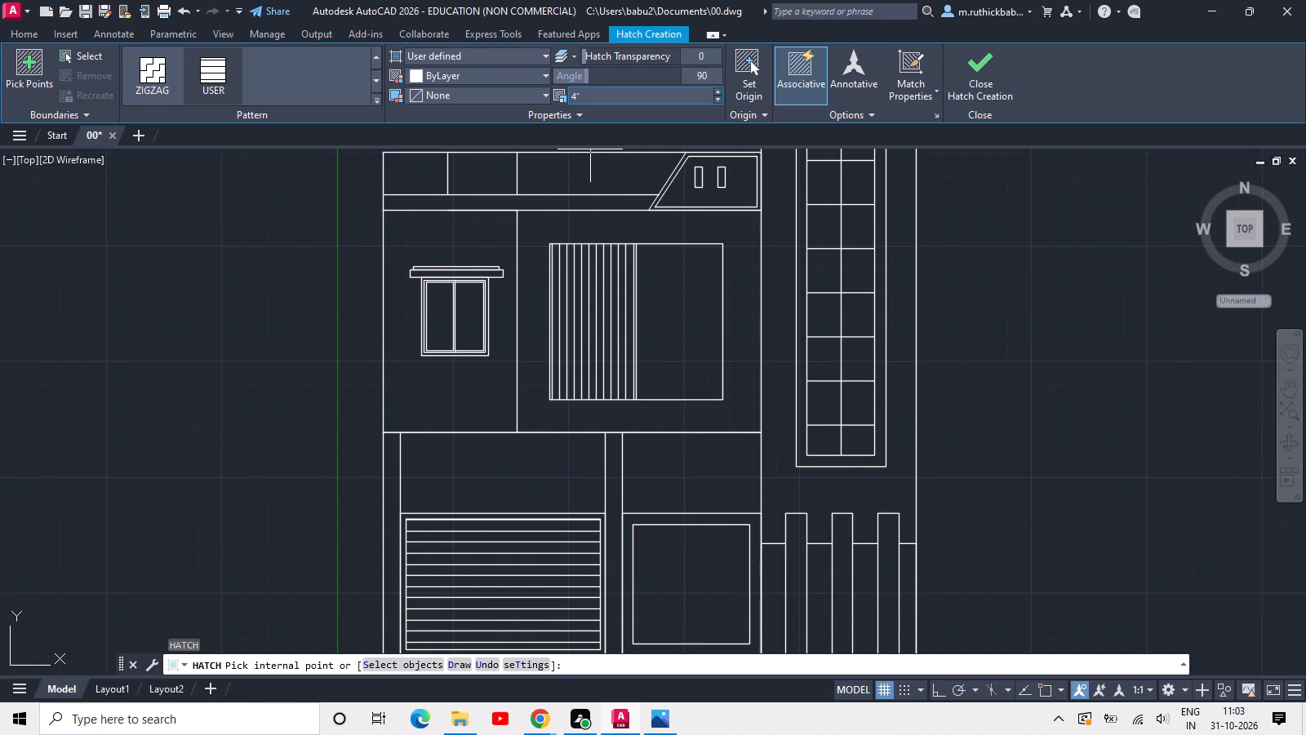
Hatch the tower wall around the gridded window with the GRAVEL pattern at scale 150 and finish the hatch.
{"action": "scroll", "coordinate": [637, 247], "scroll_direction": "down", "scroll_amount": 2}
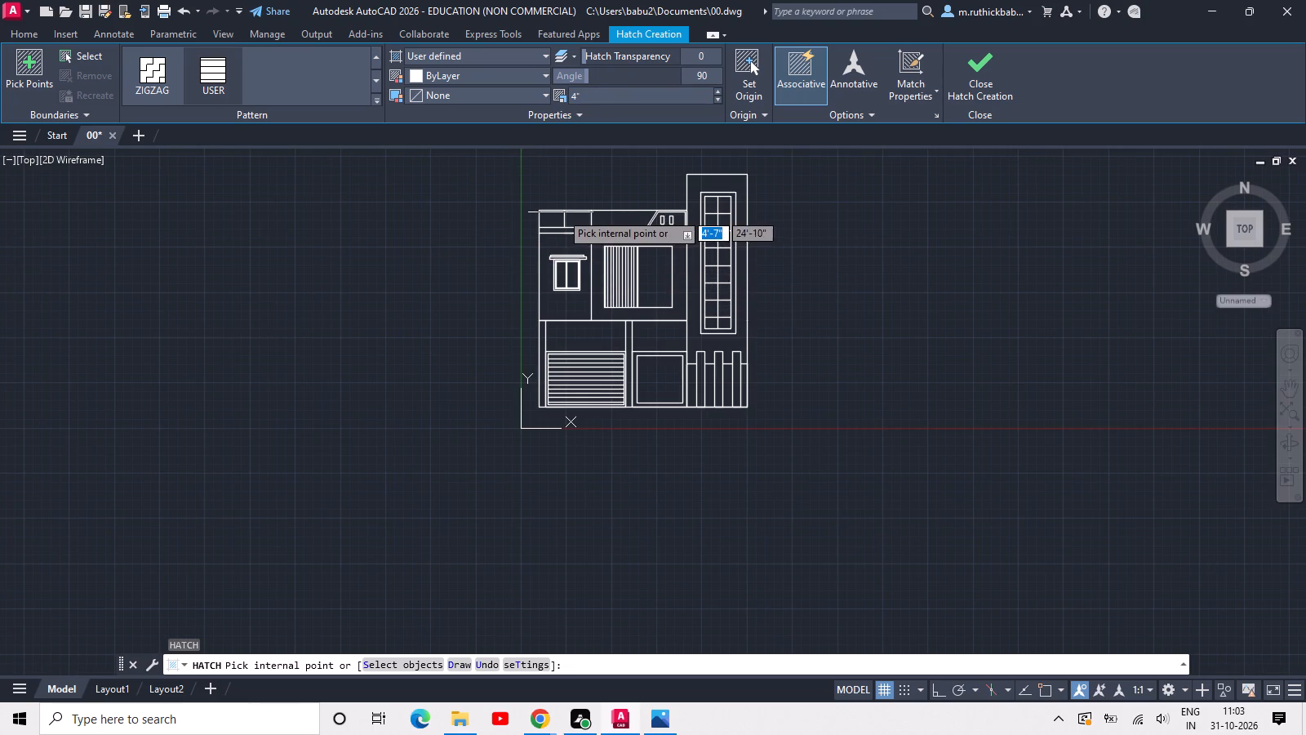
{"action": "scroll", "coordinate": [561, 212], "scroll_direction": "up", "scroll_amount": 1}
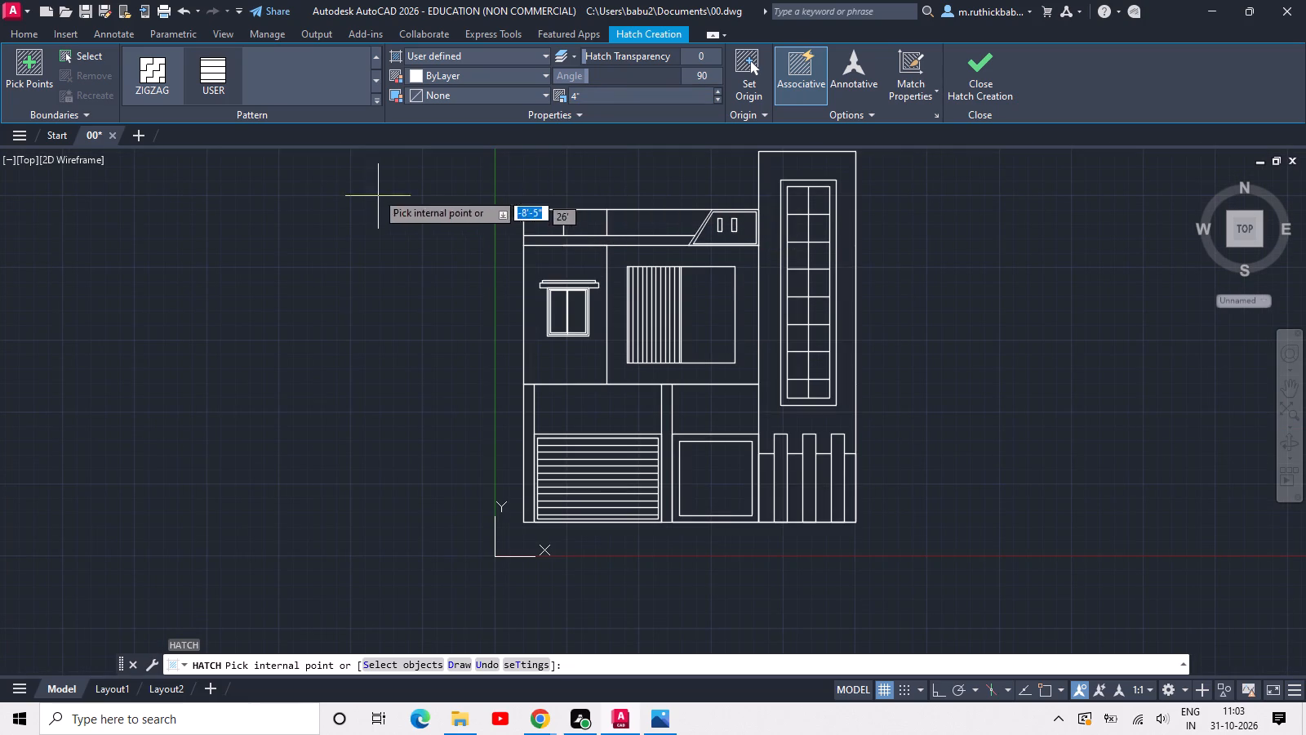
{"action": "scroll", "coordinate": [224, 78], "scroll_direction": "up", "scroll_amount": 3}
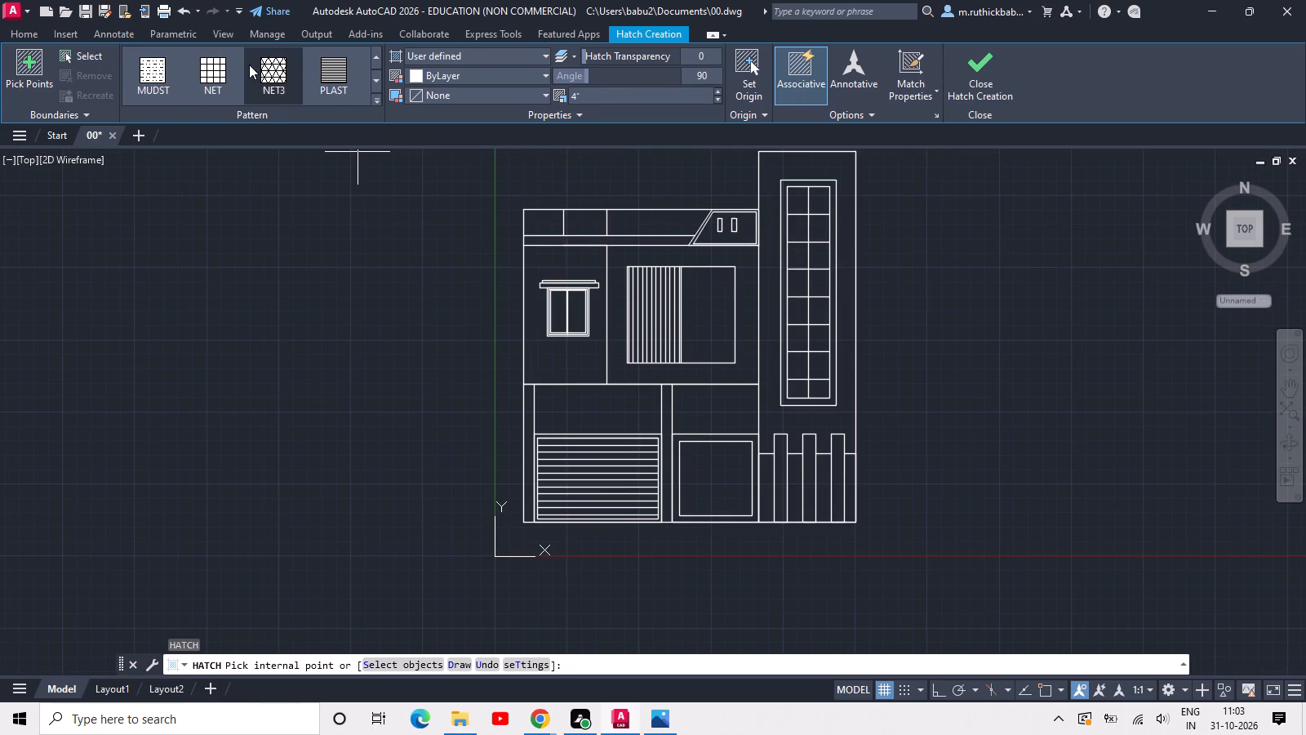
{"action": "scroll", "coordinate": [247, 65], "scroll_direction": "up", "scroll_amount": 1}
{"action": "scroll", "coordinate": [240, 68], "scroll_direction": "down", "scroll_amount": 1}
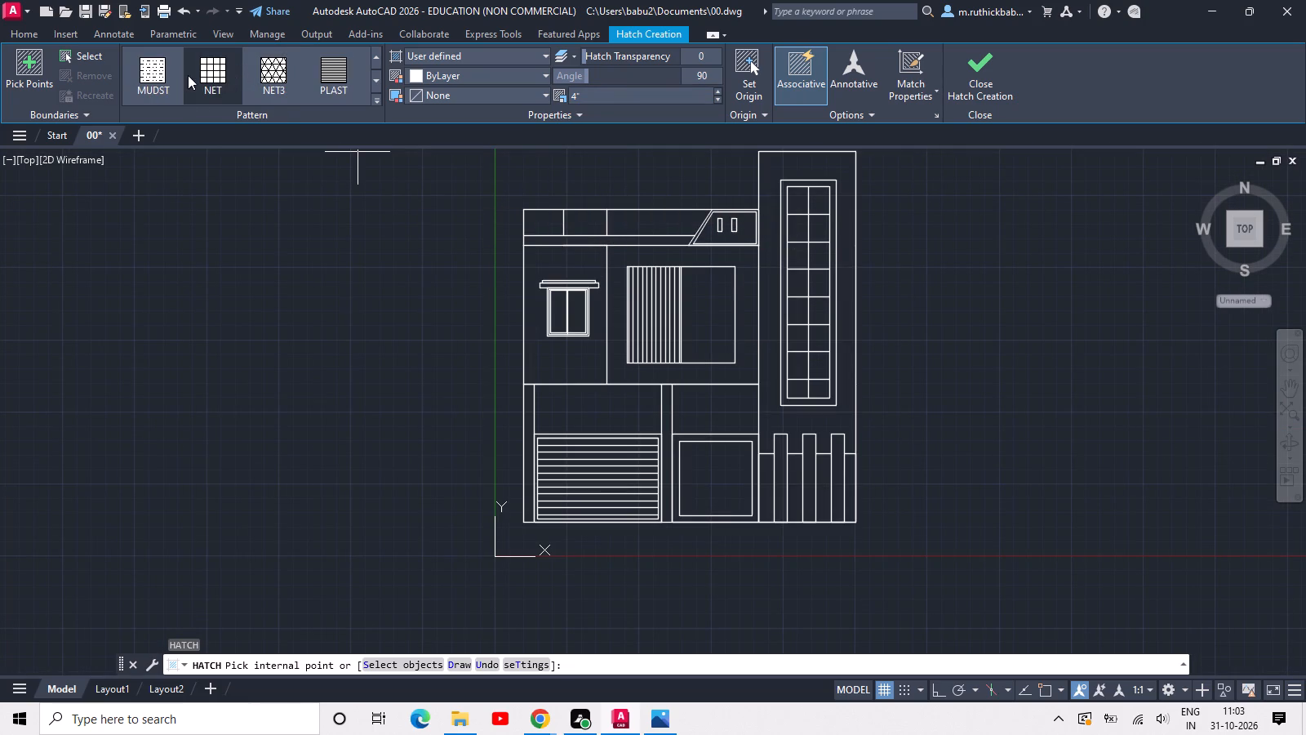
{"action": "scroll", "coordinate": [218, 62], "scroll_direction": "up", "scroll_amount": 6}
{"action": "scroll", "coordinate": [183, 72], "scroll_direction": "down", "scroll_amount": 2}
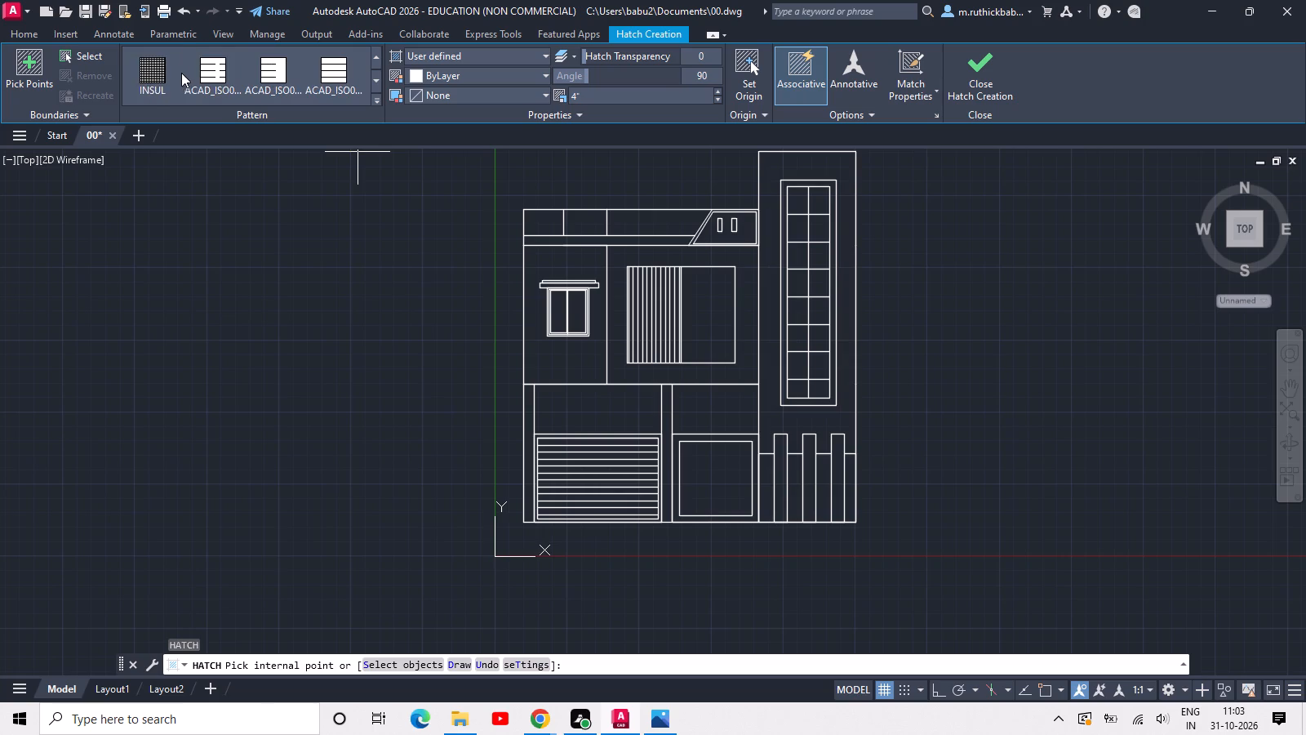
{"action": "scroll", "coordinate": [171, 78], "scroll_direction": "up", "scroll_amount": 1}
{"action": "left_click", "coordinate": [149, 70]}
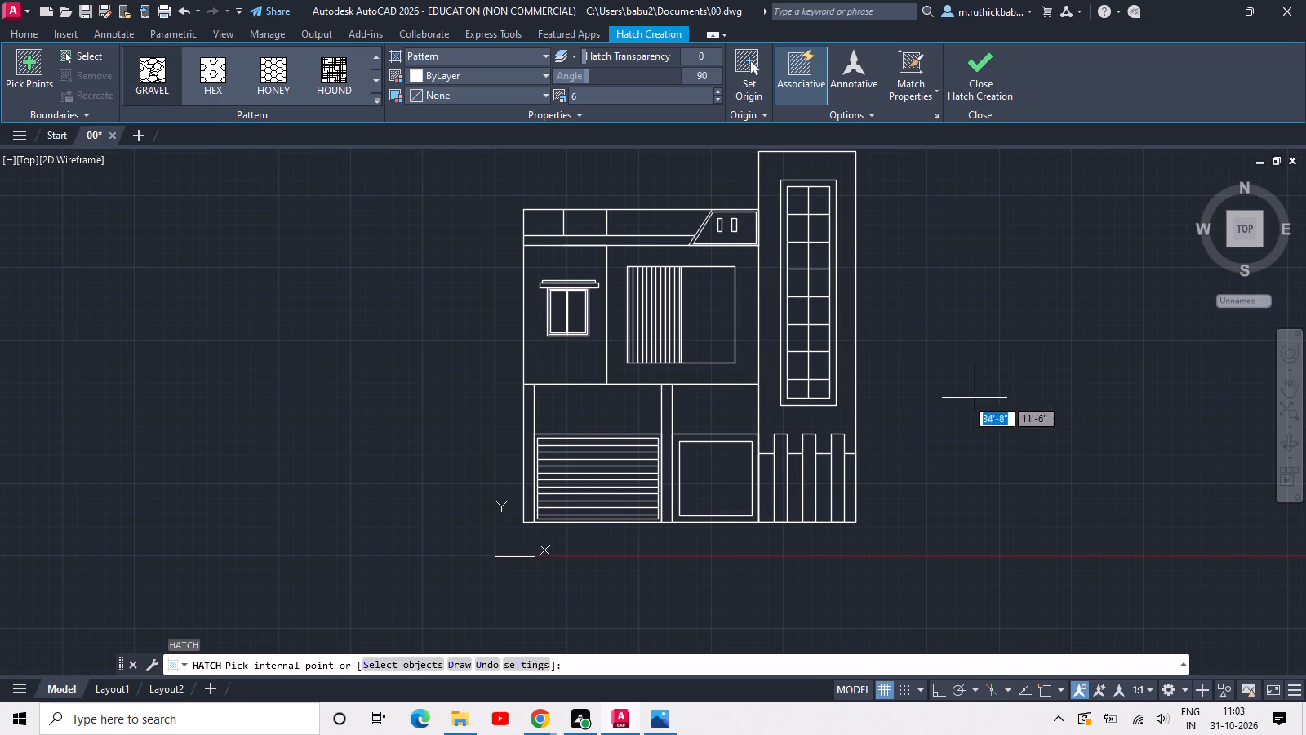
{"action": "left_click", "coordinate": [845, 409]}
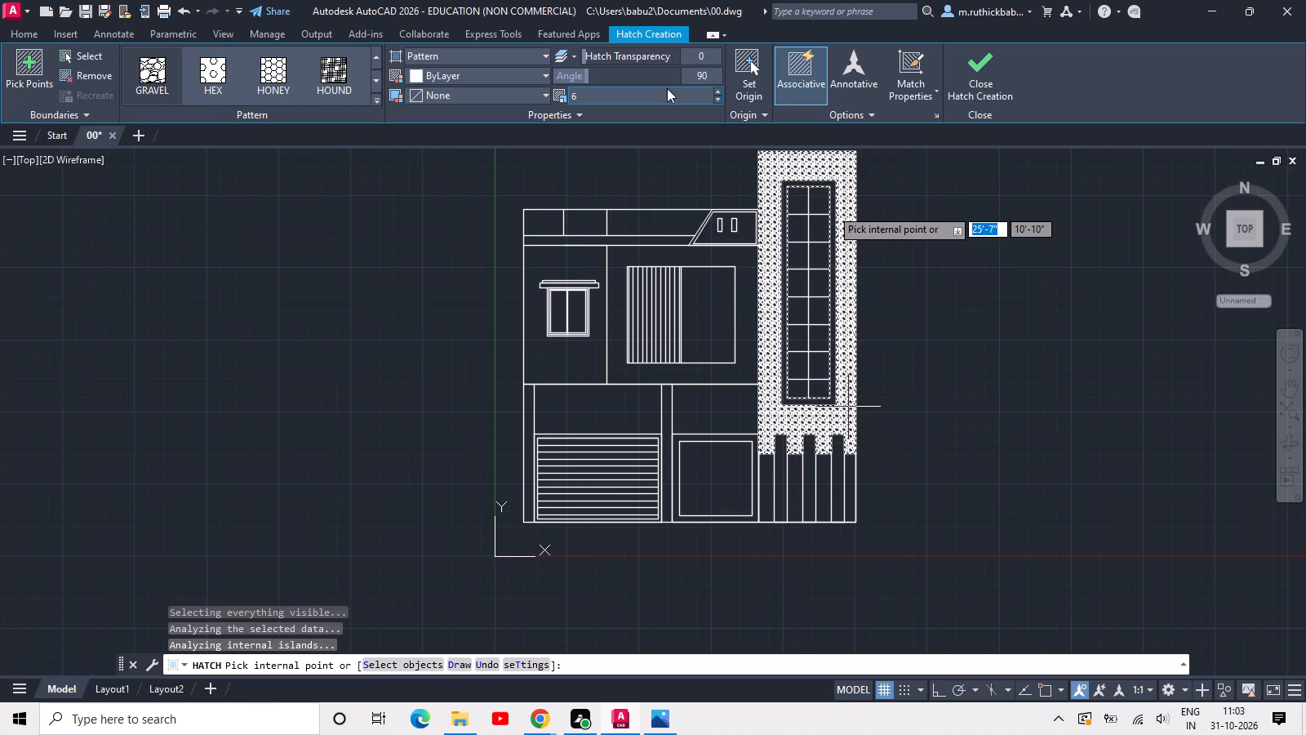
{"action": "left_click", "coordinate": [589, 101]}
{"action": "type", "text": "15"}
{"action": "key", "text": "0"}
{"action": "key", "text": "Return"}
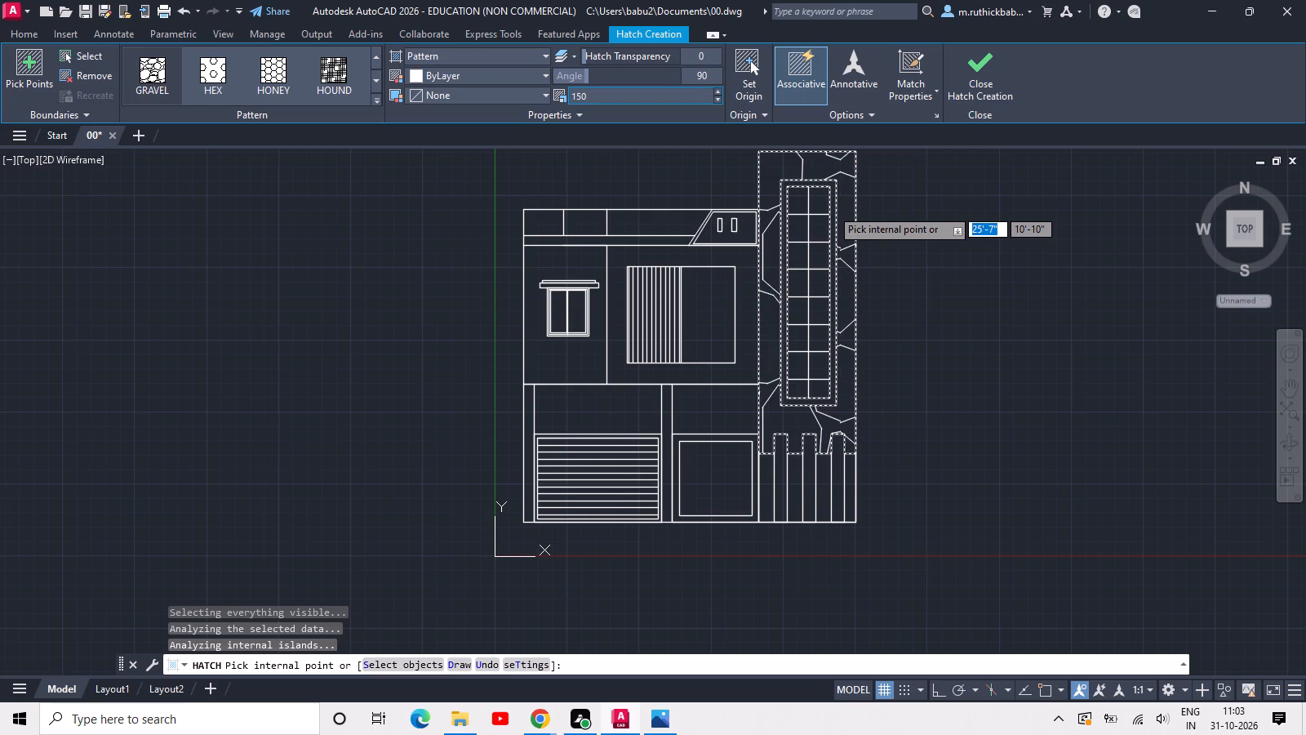
{"action": "left_click", "coordinate": [969, 69]}
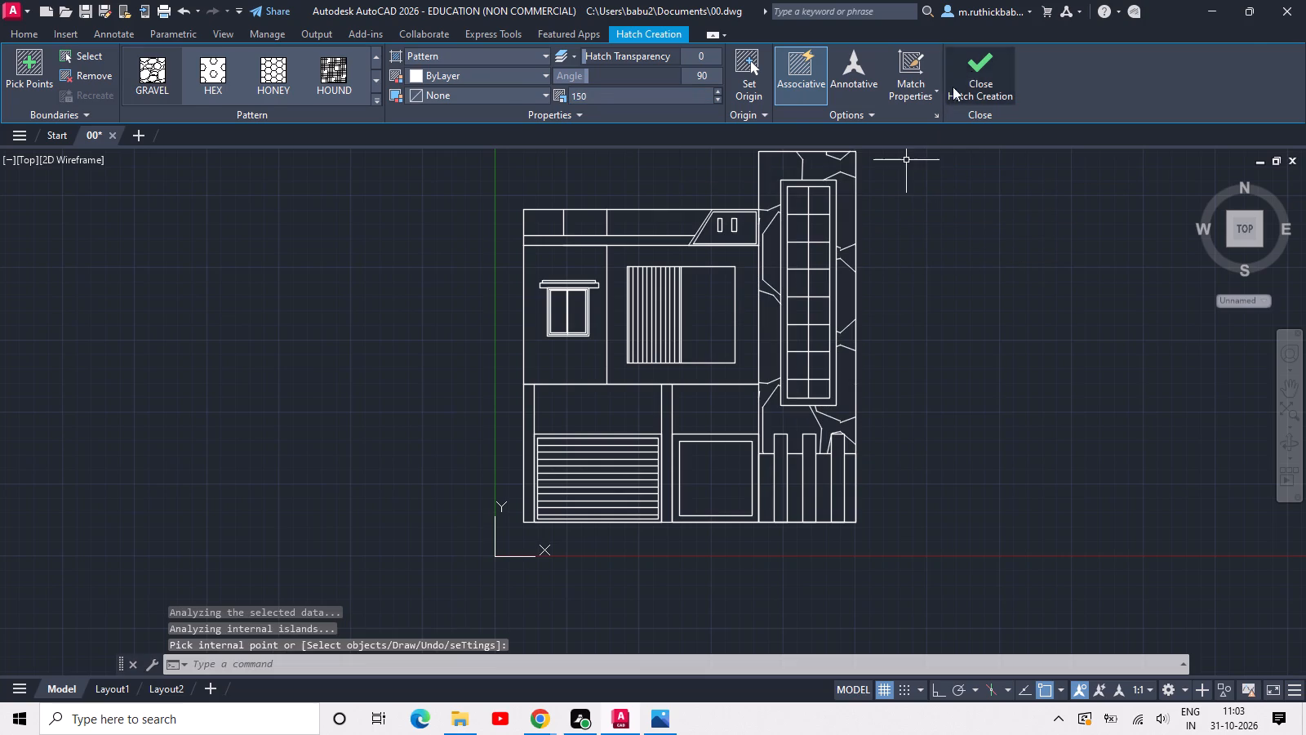
Examine the ground floor openings and the overall elevation with its hatches.
{"action": "middle_click_drag", "start_coordinate": [914, 246], "coordinate": [824, 327]}
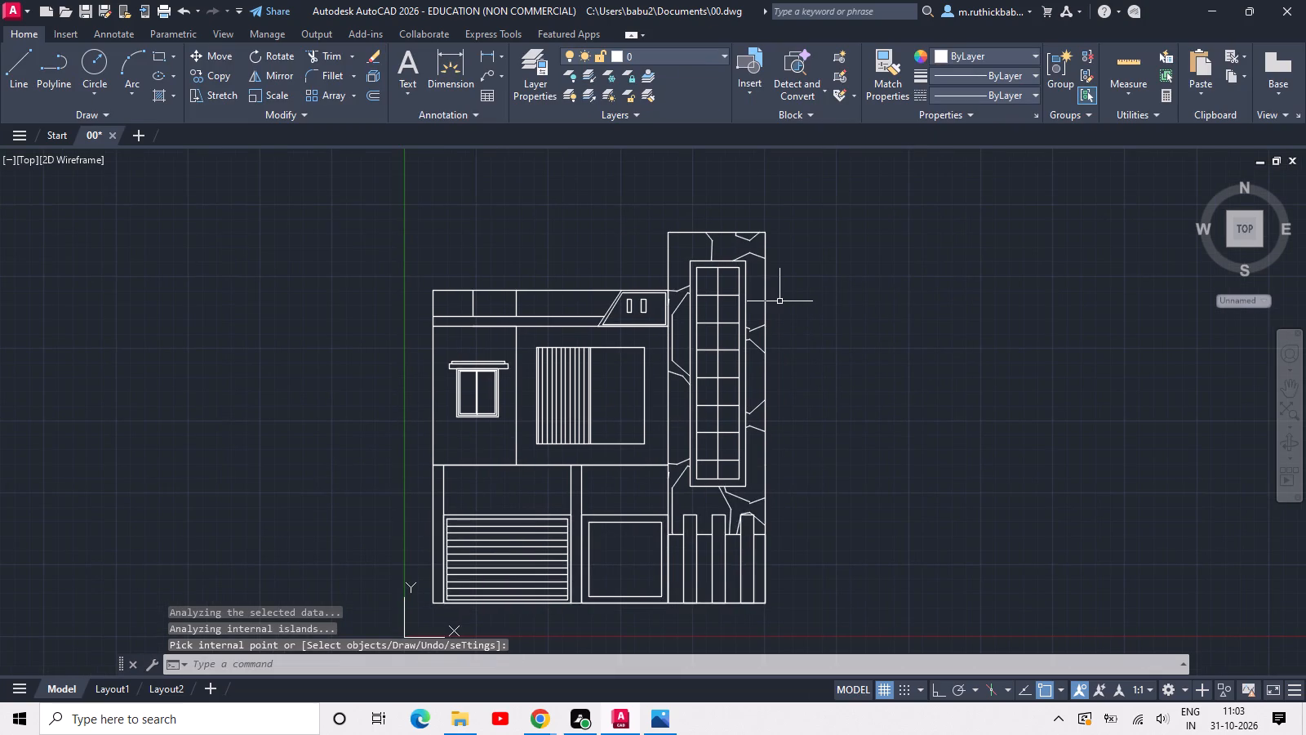
{"action": "middle_click_drag", "start_coordinate": [629, 546], "coordinate": [584, 383]}
{"action": "scroll", "coordinate": [578, 378], "scroll_direction": "up", "scroll_amount": 2}
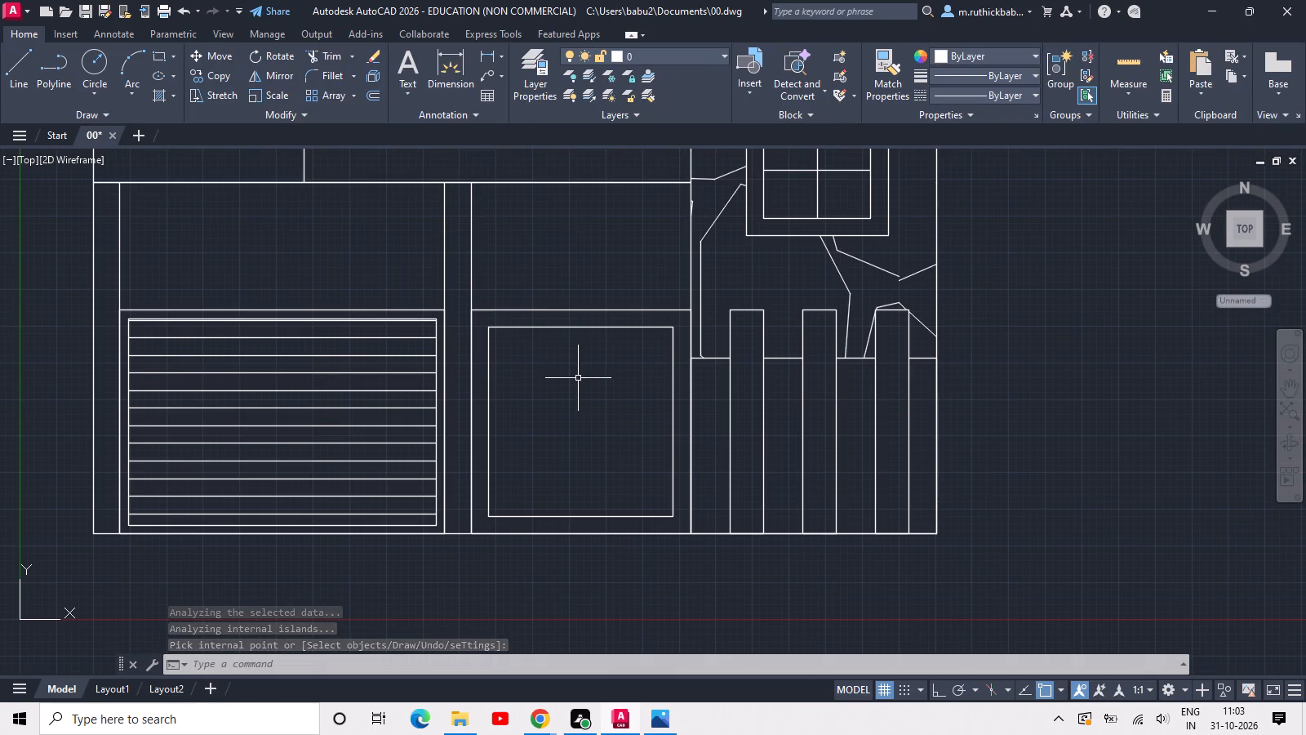
{"action": "middle_click_drag", "start_coordinate": [415, 382], "coordinate": [522, 381]}
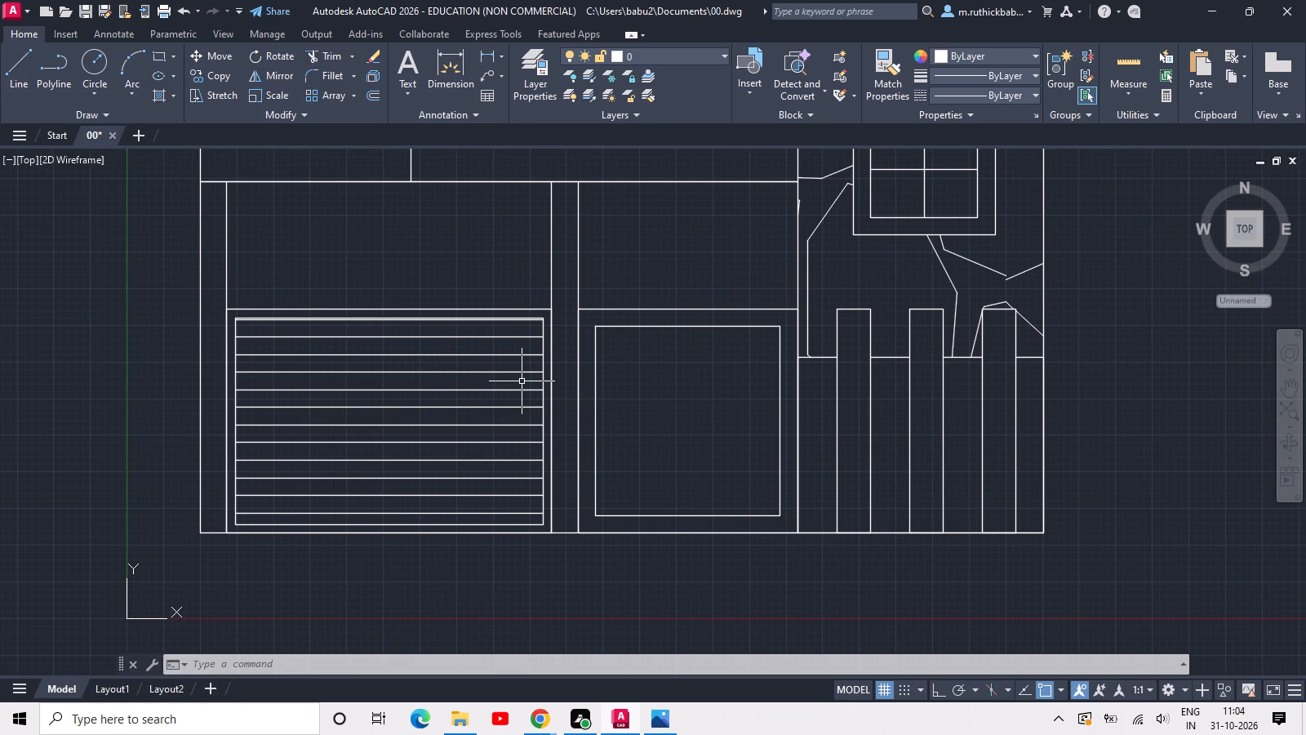
{"action": "scroll", "coordinate": [652, 407], "scroll_direction": "down", "scroll_amount": 1}
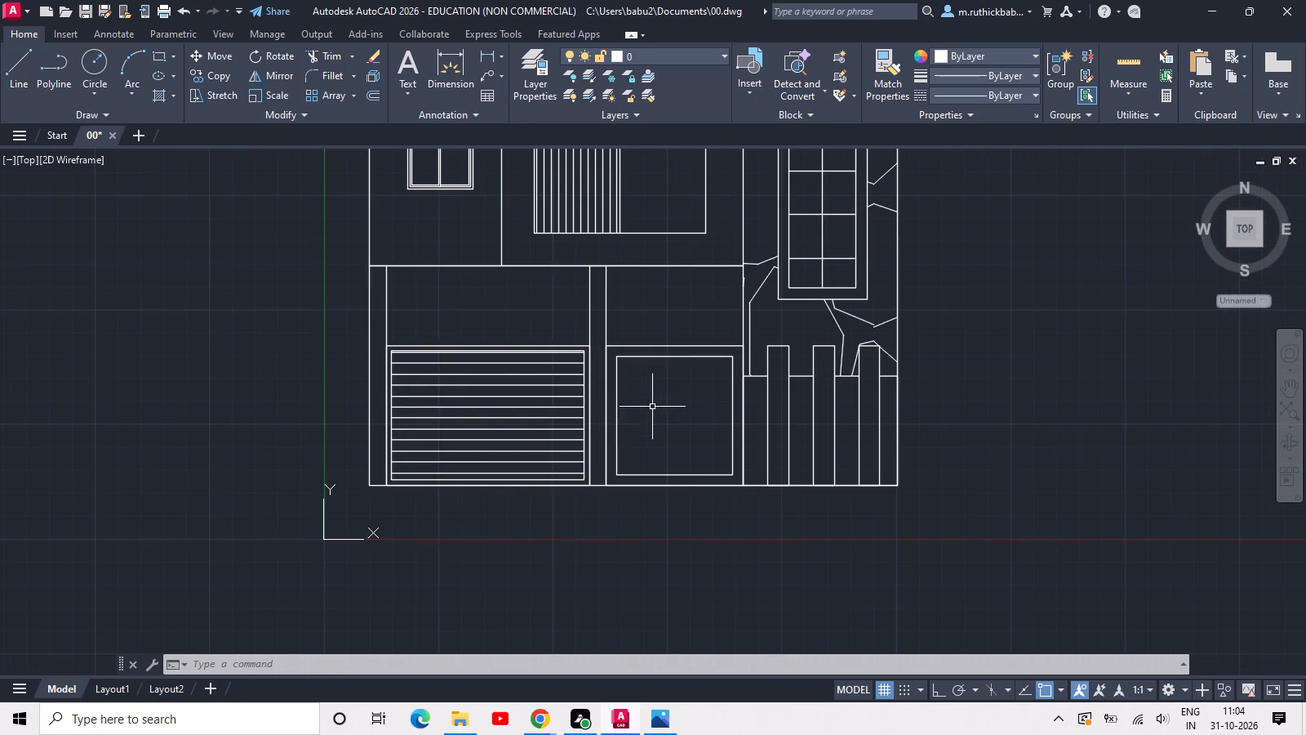
{"action": "middle_click_drag", "start_coordinate": [674, 399], "coordinate": [502, 412]}
{"action": "middle_click_drag", "start_coordinate": [650, 323], "coordinate": [717, 439]}
{"action": "scroll", "coordinate": [593, 302], "scroll_direction": "down", "scroll_amount": 1}
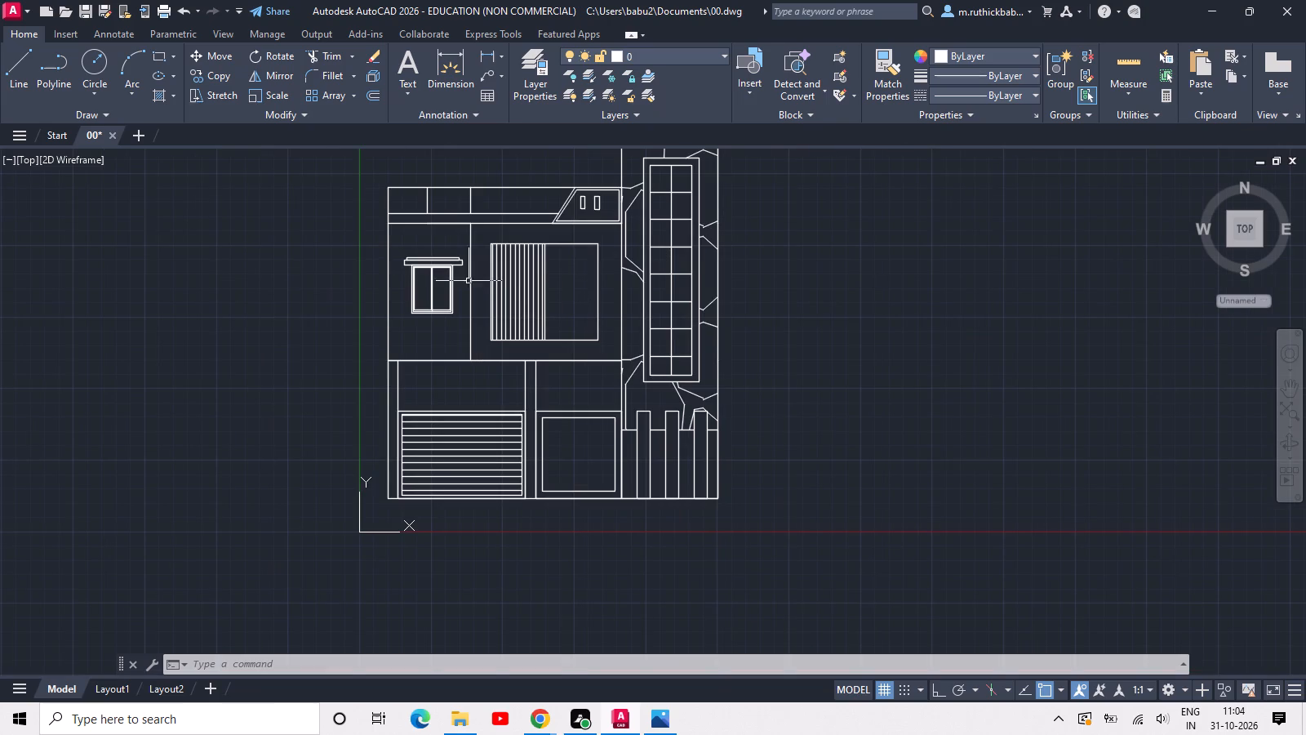
Delete the left narrow rectangle inside the slanted parapet panel.
{"action": "scroll", "coordinate": [411, 210], "scroll_direction": "up", "scroll_amount": 1}
{"action": "middle_click_drag", "start_coordinate": [411, 210], "coordinate": [490, 293]}
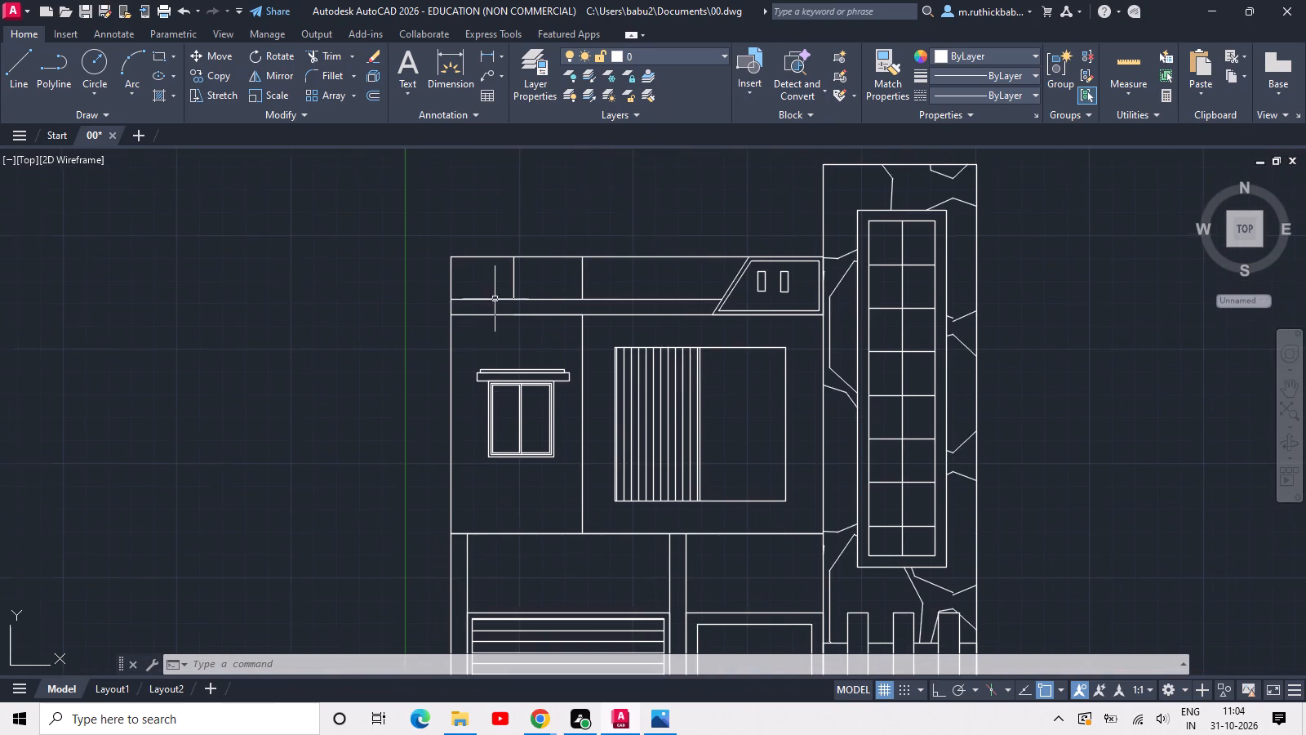
{"action": "scroll", "coordinate": [543, 252], "scroll_direction": "up", "scroll_amount": 1}
{"action": "scroll", "coordinate": [911, 305], "scroll_direction": "up", "scroll_amount": 2}
{"action": "middle_click_drag", "start_coordinate": [905, 306], "coordinate": [735, 353]}
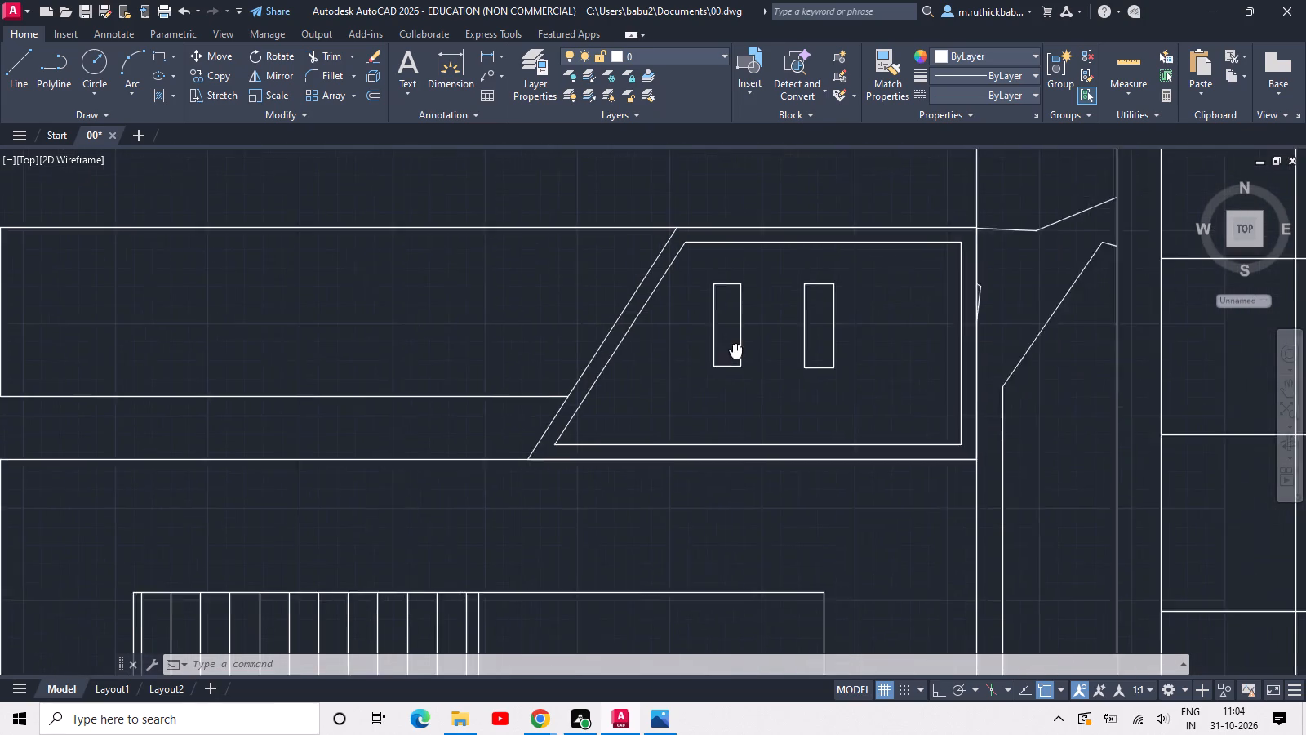
{"action": "middle_click_drag", "start_coordinate": [735, 353], "coordinate": [716, 356]}
{"action": "scroll", "coordinate": [716, 356], "scroll_direction": "up", "scroll_amount": 2}
{"action": "left_click_drag", "start_coordinate": [714, 314], "coordinate": [676, 308]}
{"action": "left_click", "coordinate": [538, 265]}
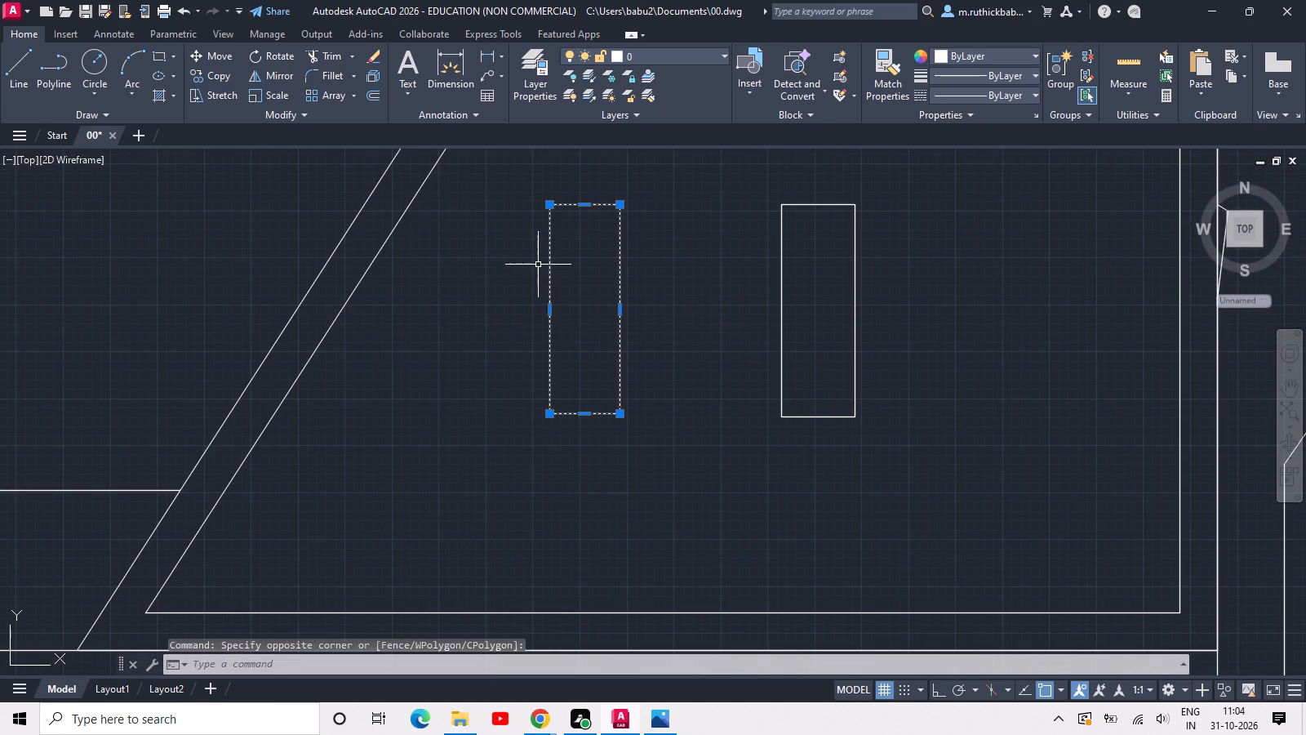
{"action": "key", "text": "Delete"}
Copy the remaining narrow parapet rectangle to both sides of itself, level with it, the right copy about 1'-6" from the left copy.
{"action": "type", "text": "co"}
{"action": "key", "text": "space"}
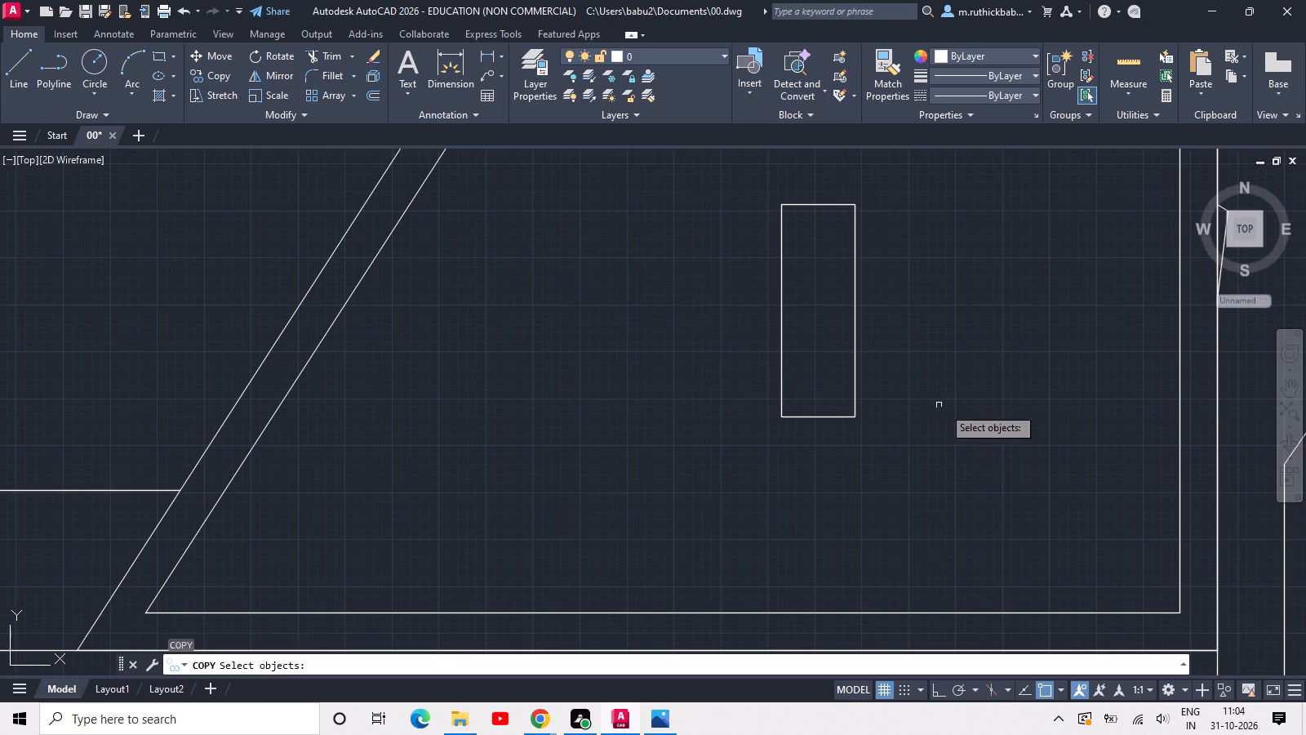
{"action": "left_click", "coordinate": [894, 392]}
{"action": "left_click", "coordinate": [863, 375]}
{"action": "left_click", "coordinate": [851, 366]}
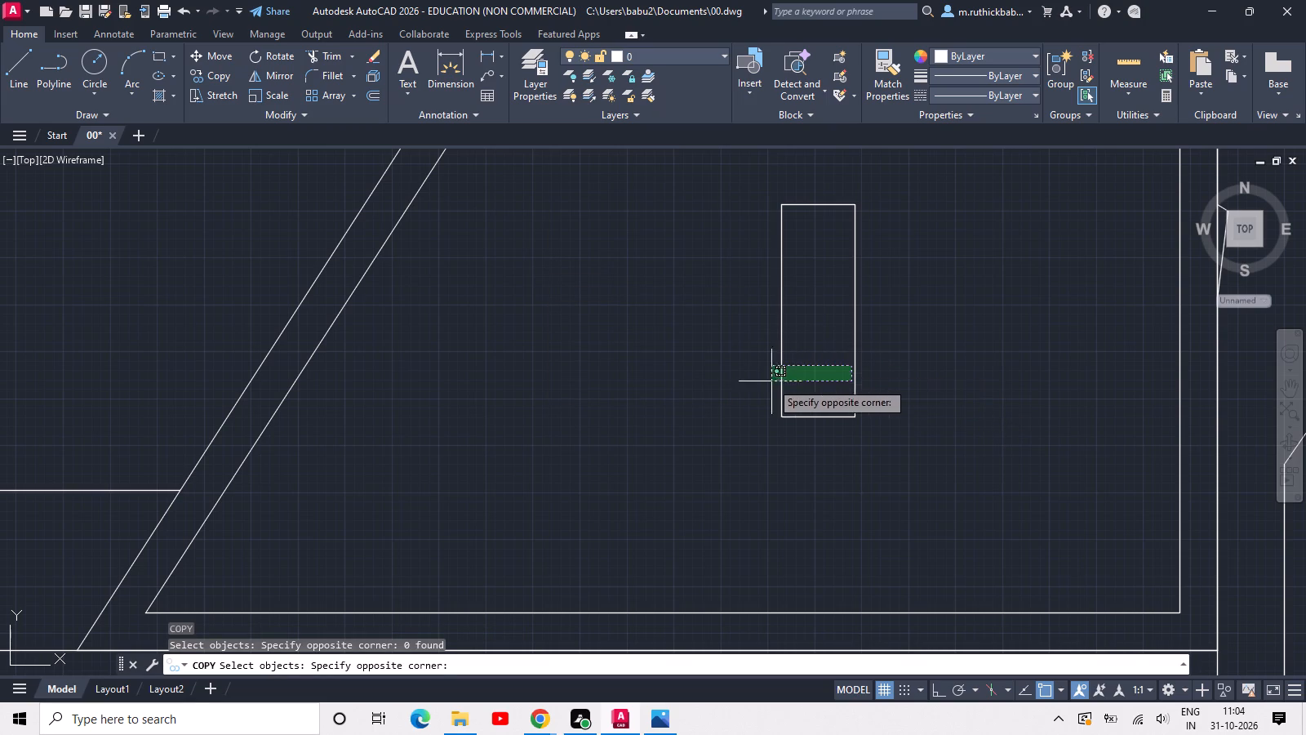
{"action": "left_click", "coordinate": [750, 434]}
{"action": "key", "text": "space"}
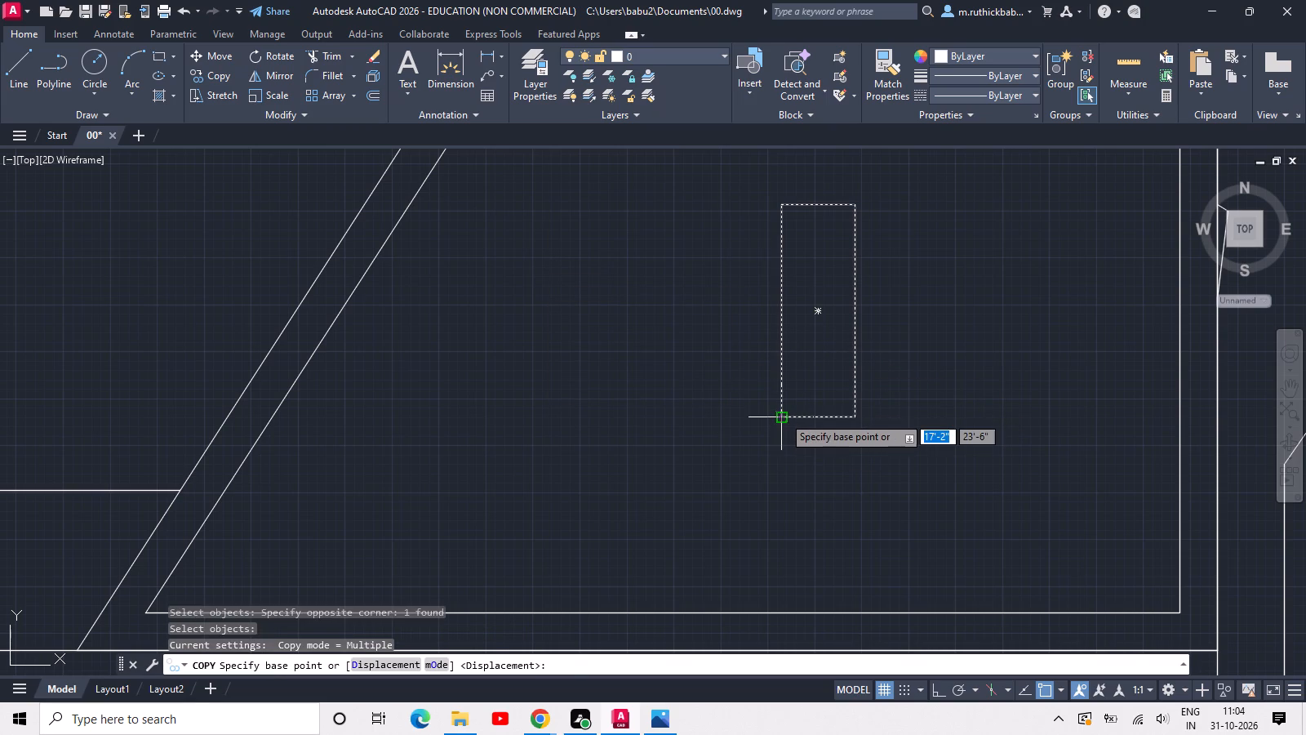
{"action": "left_click", "coordinate": [783, 416]}
{"action": "left_click", "coordinate": [606, 415]}
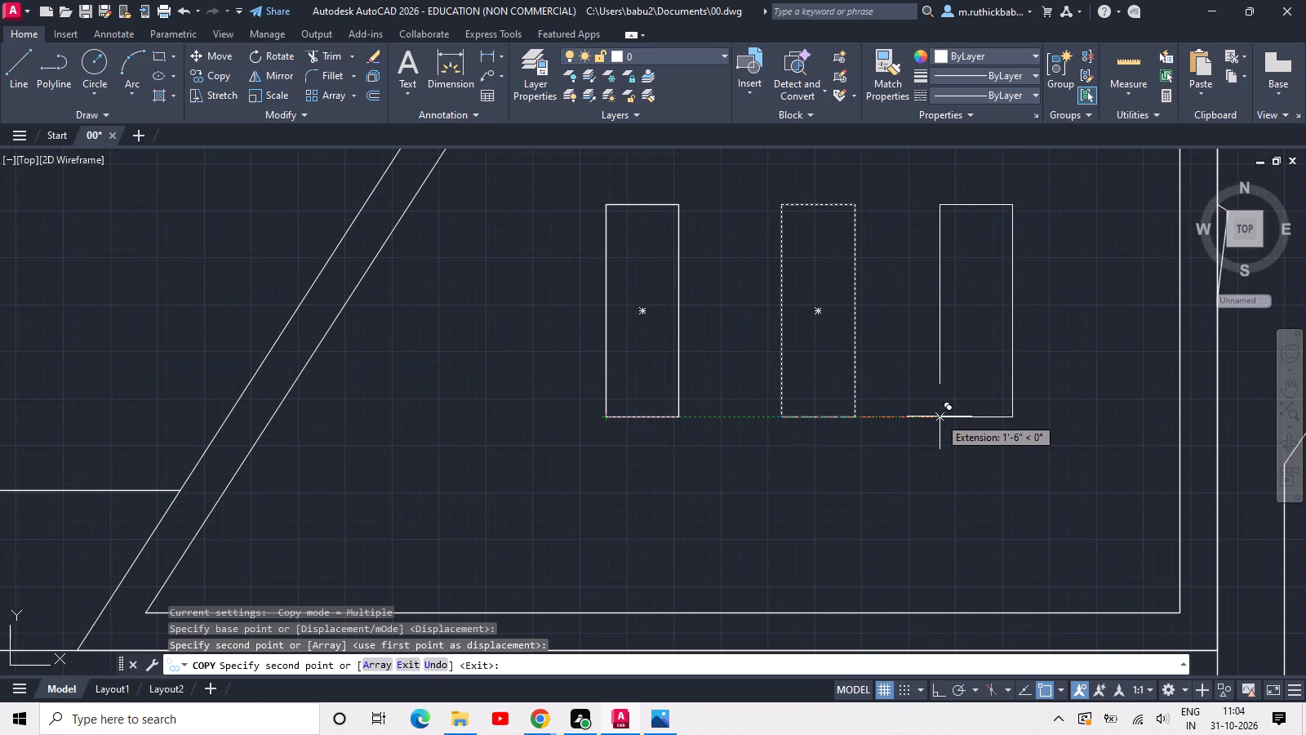
{"action": "left_click", "coordinate": [940, 416]}
Place four more copies of the narrow parapet rectangle on the slatted ground-floor gate, an upper and a lower one at each side edge.
{"action": "scroll", "coordinate": [951, 412], "scroll_direction": "down", "scroll_amount": 2}
{"action": "middle_click_drag", "start_coordinate": [802, 443], "coordinate": [872, 271]}
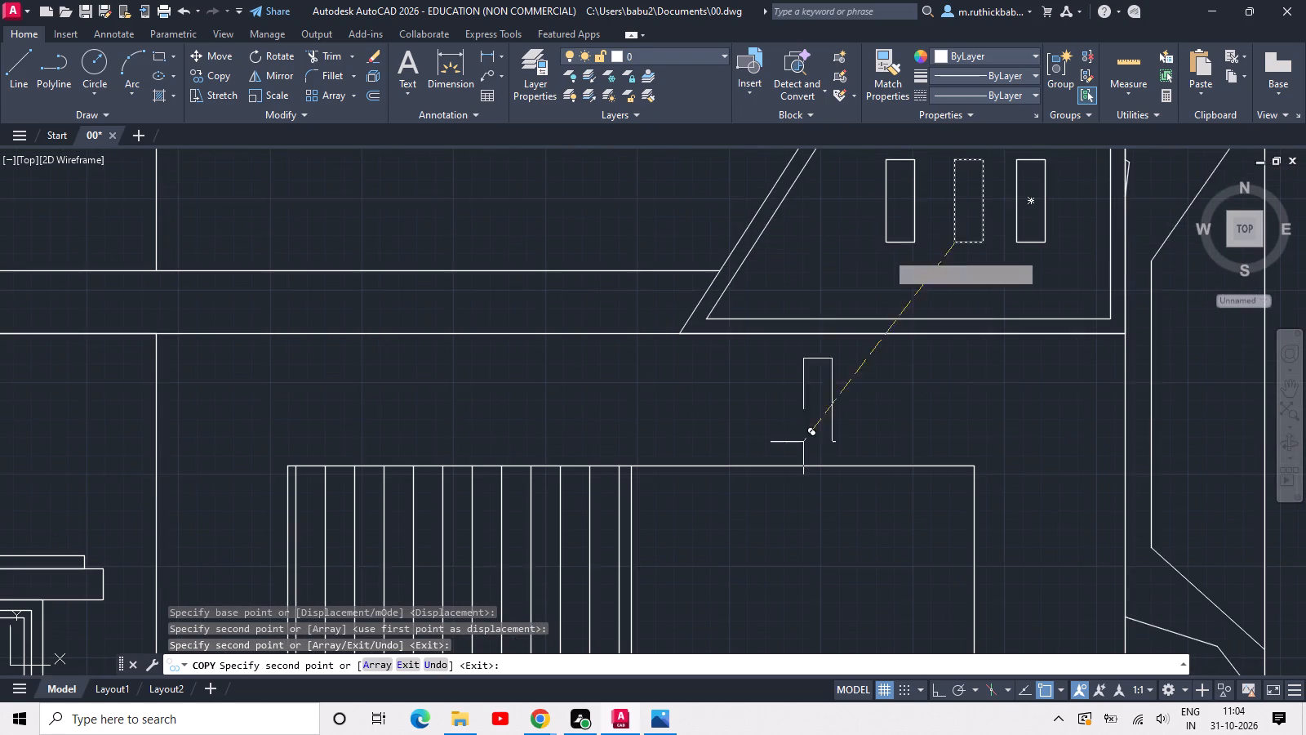
{"action": "scroll", "coordinate": [845, 304], "scroll_direction": "down", "scroll_amount": 3}
{"action": "middle_click_drag", "start_coordinate": [801, 539], "coordinate": [927, 359]}
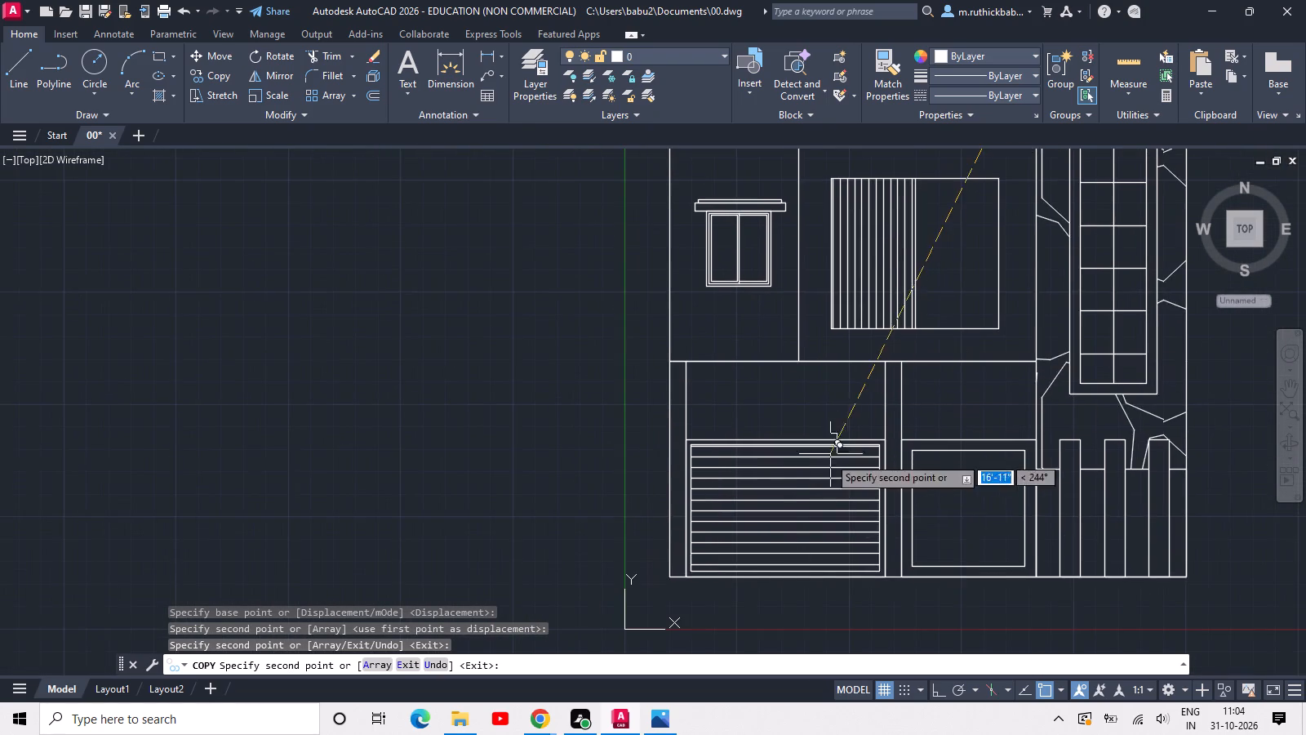
{"action": "scroll", "coordinate": [793, 523], "scroll_direction": "up", "scroll_amount": 1}
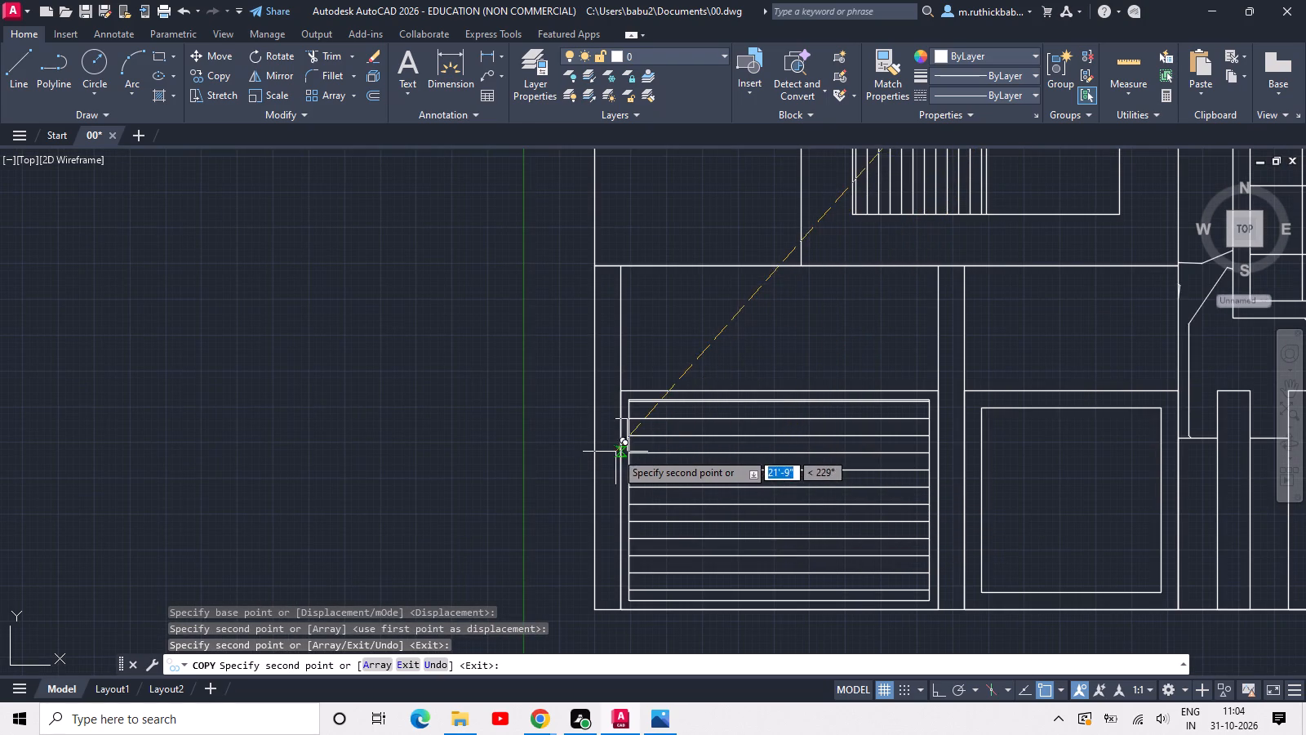
{"action": "left_click", "coordinate": [620, 449]}
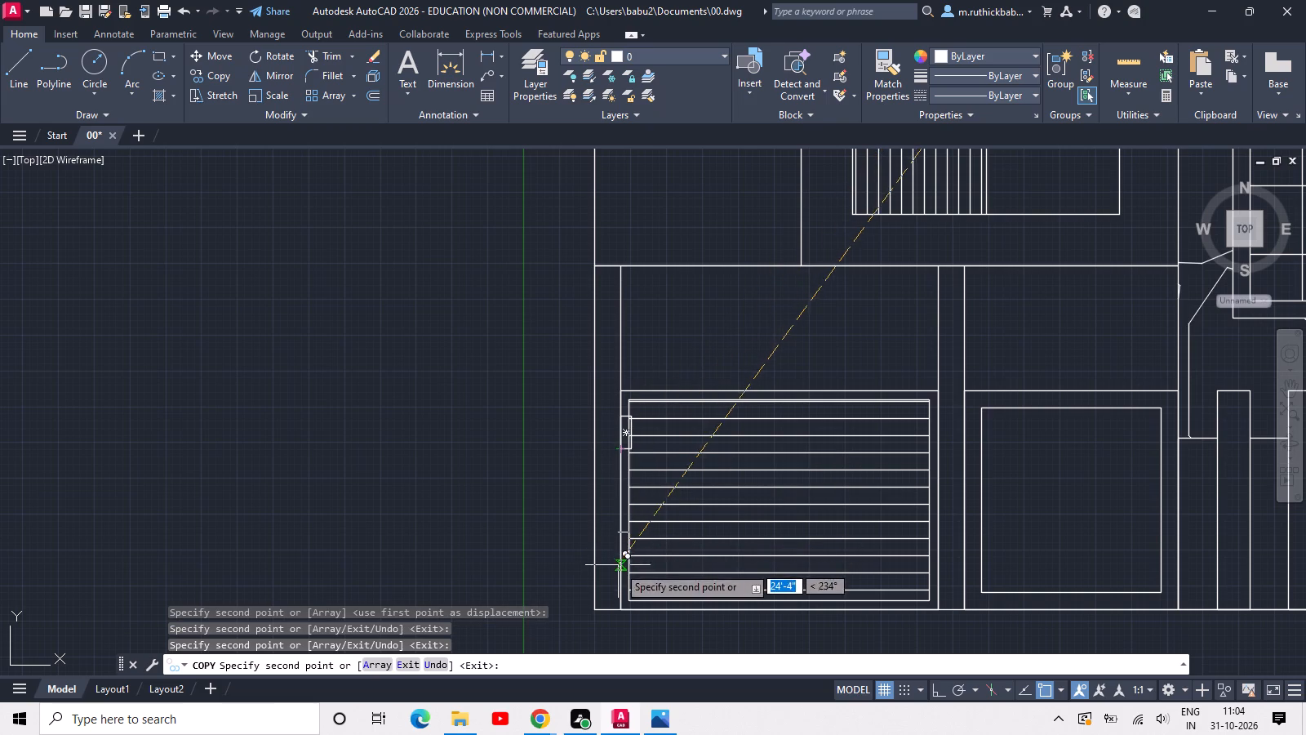
{"action": "left_click", "coordinate": [620, 575]}
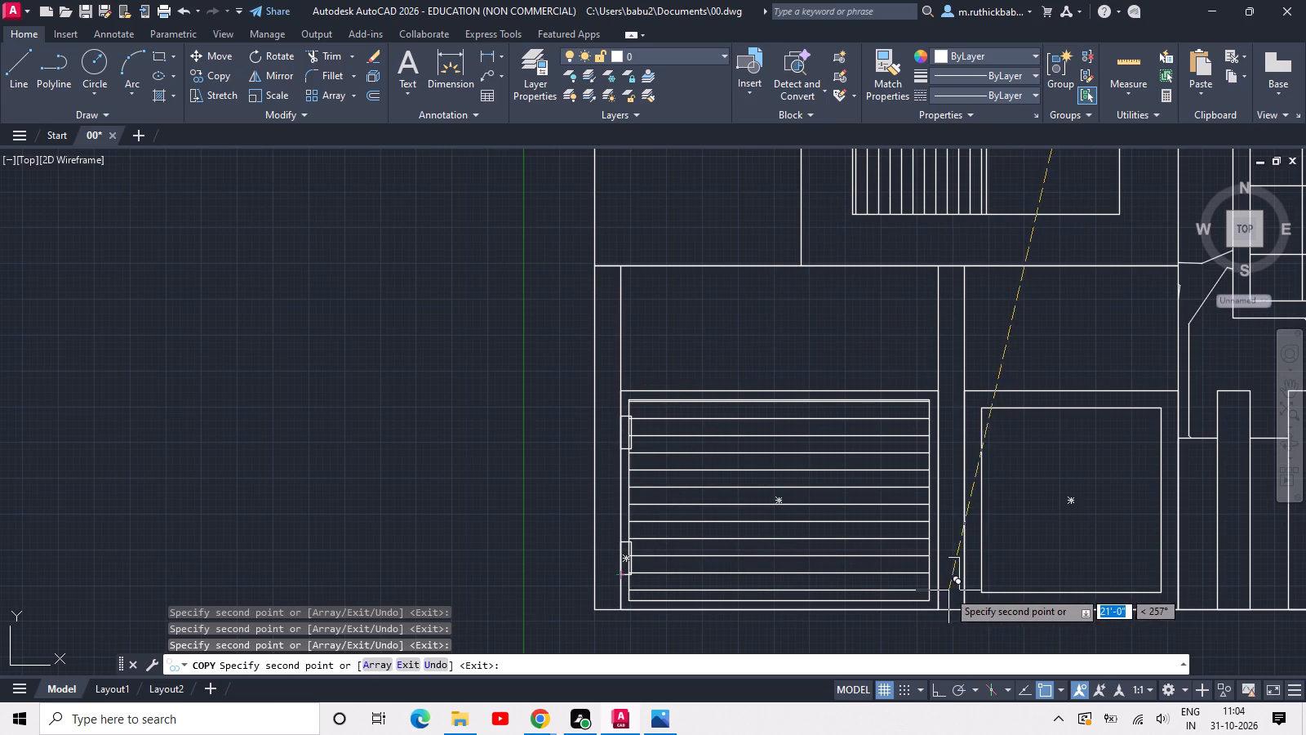
{"action": "left_click", "coordinate": [926, 584]}
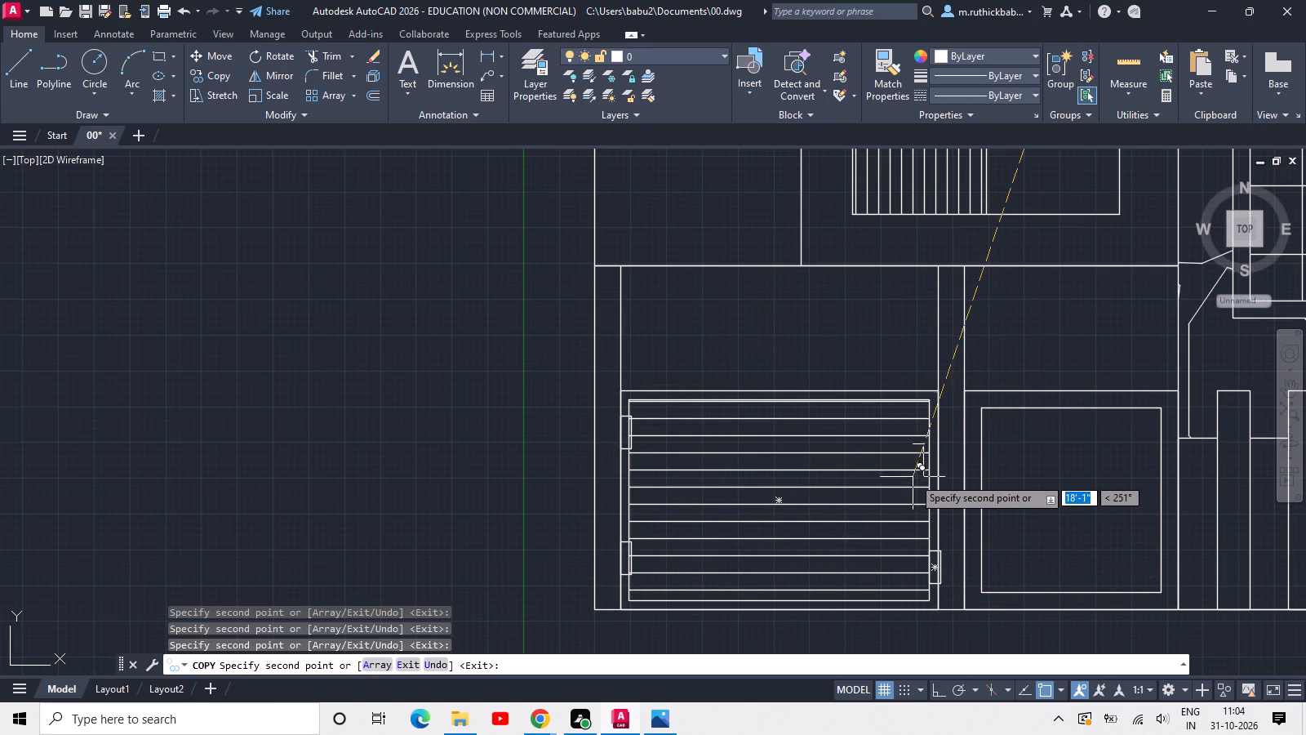
{"action": "left_click", "coordinate": [925, 459]}
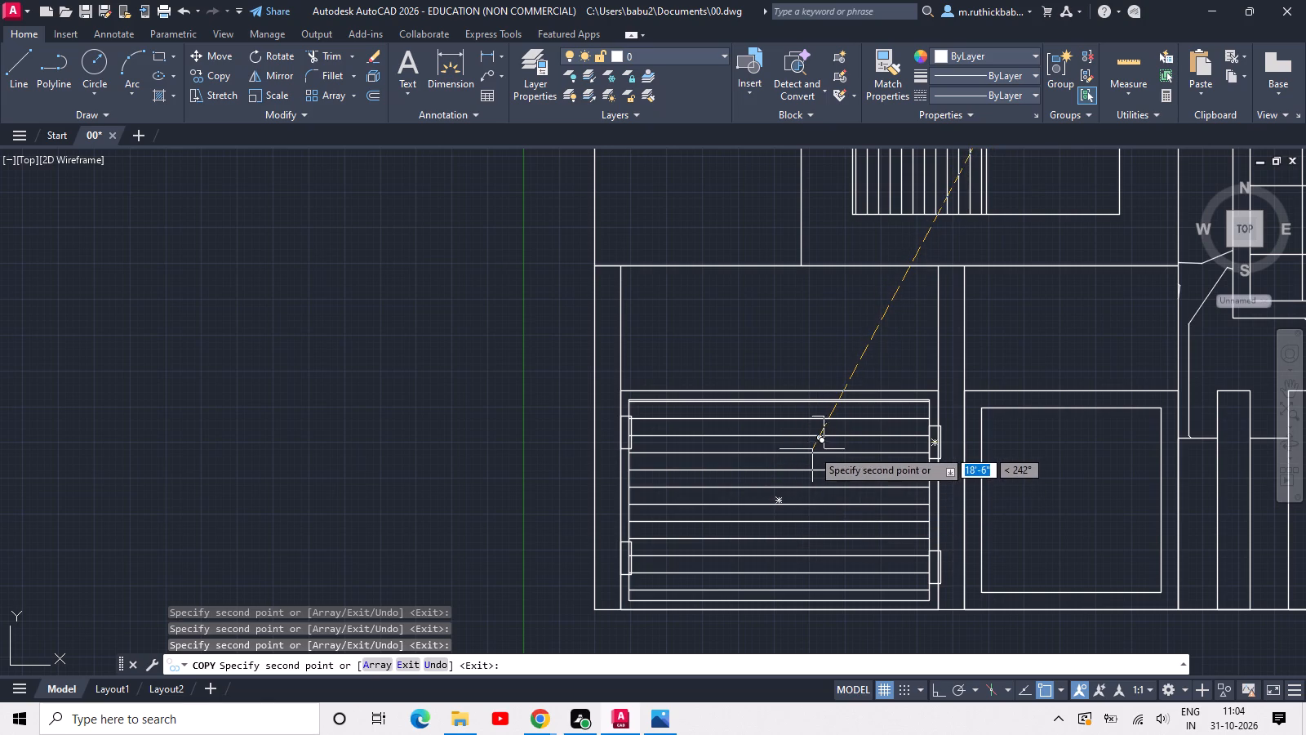
{"action": "key", "text": "Escape"}
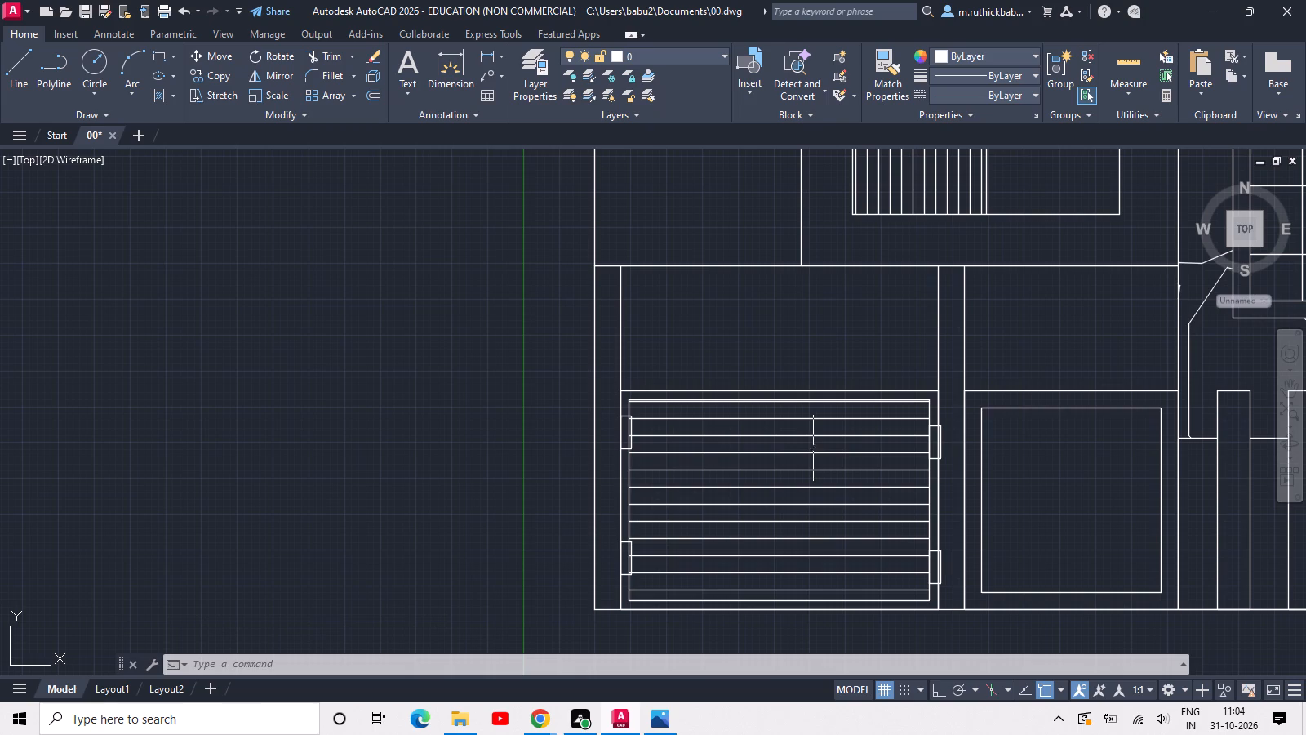
Draw a wavy eight-point spline inside the inner square of the ground-floor panel beside the gate, from its lower-left to its upper-right corner.
{"action": "middle_click_drag", "start_coordinate": [814, 448], "coordinate": [780, 512]}
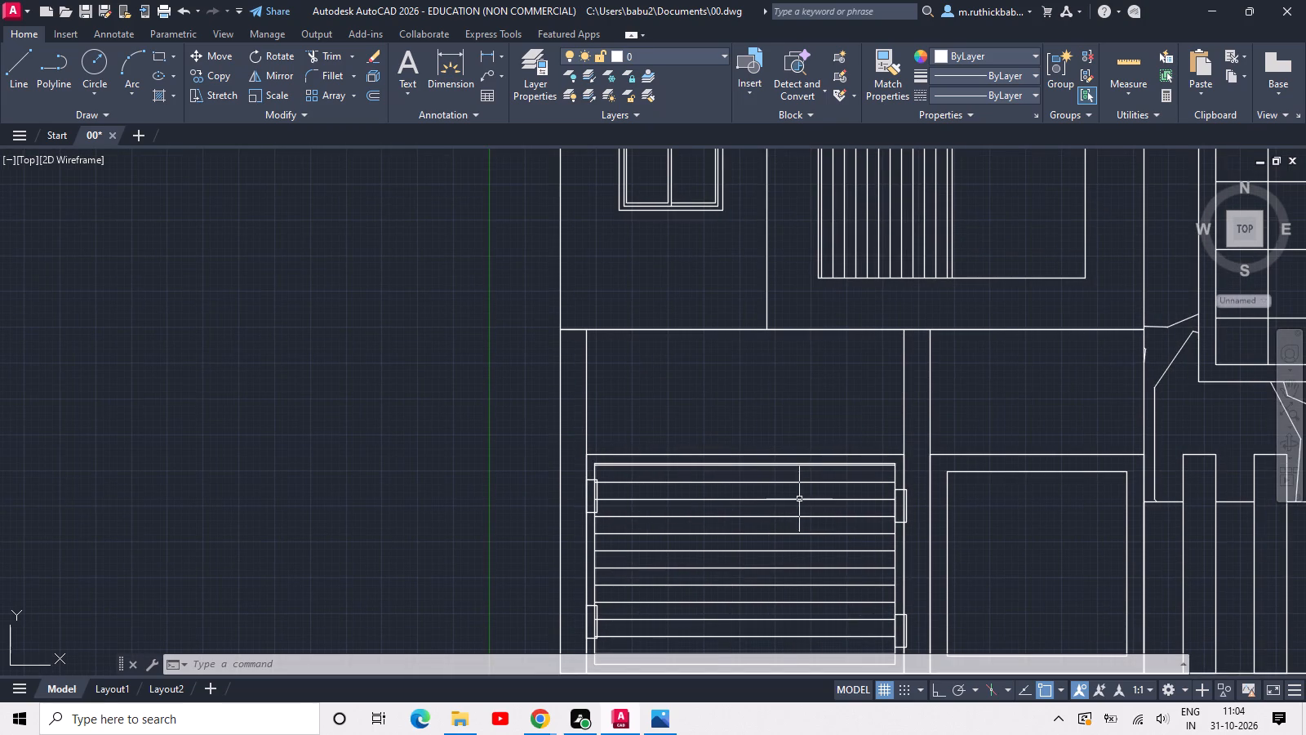
{"action": "scroll", "coordinate": [799, 499], "scroll_direction": "down", "scroll_amount": 1}
{"action": "middle_click", "coordinate": [916, 497]}
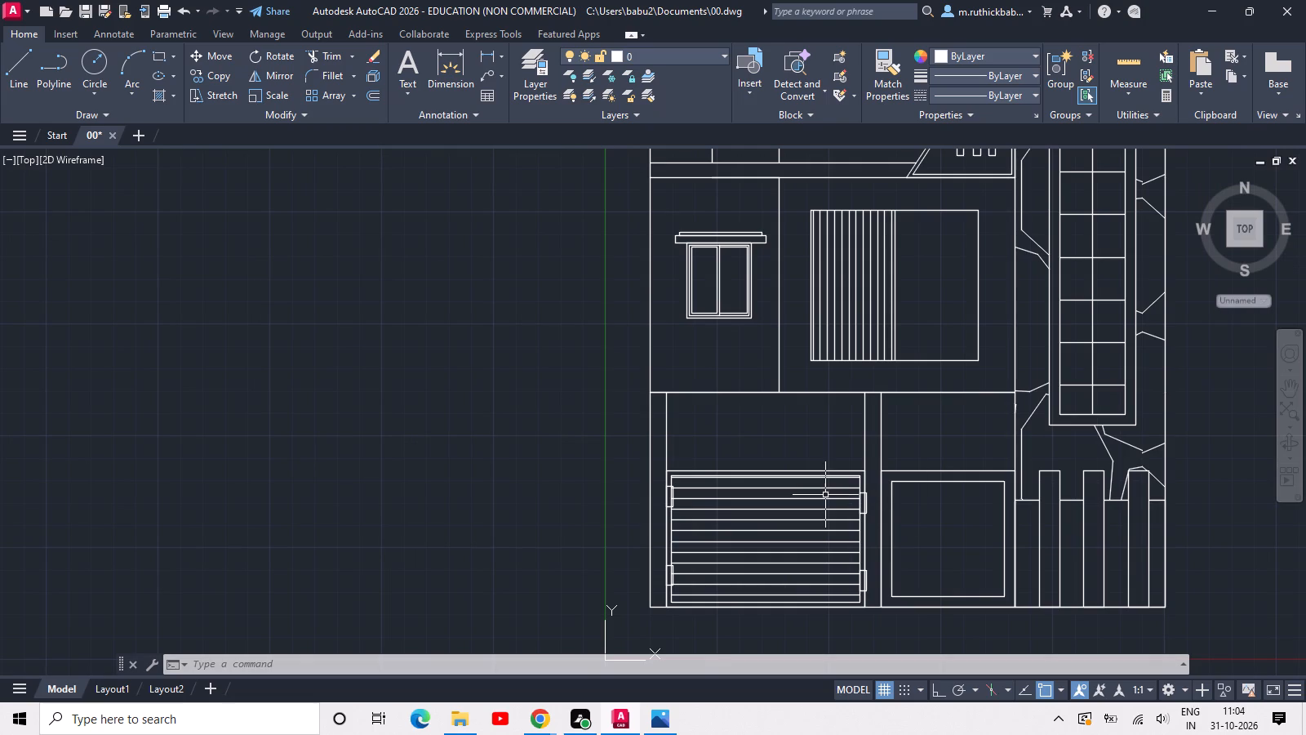
{"action": "scroll", "coordinate": [903, 488], "scroll_direction": "down", "scroll_amount": 2}
{"action": "scroll", "coordinate": [944, 508], "scroll_direction": "up", "scroll_amount": 3}
{"action": "middle_click", "coordinate": [892, 501]}
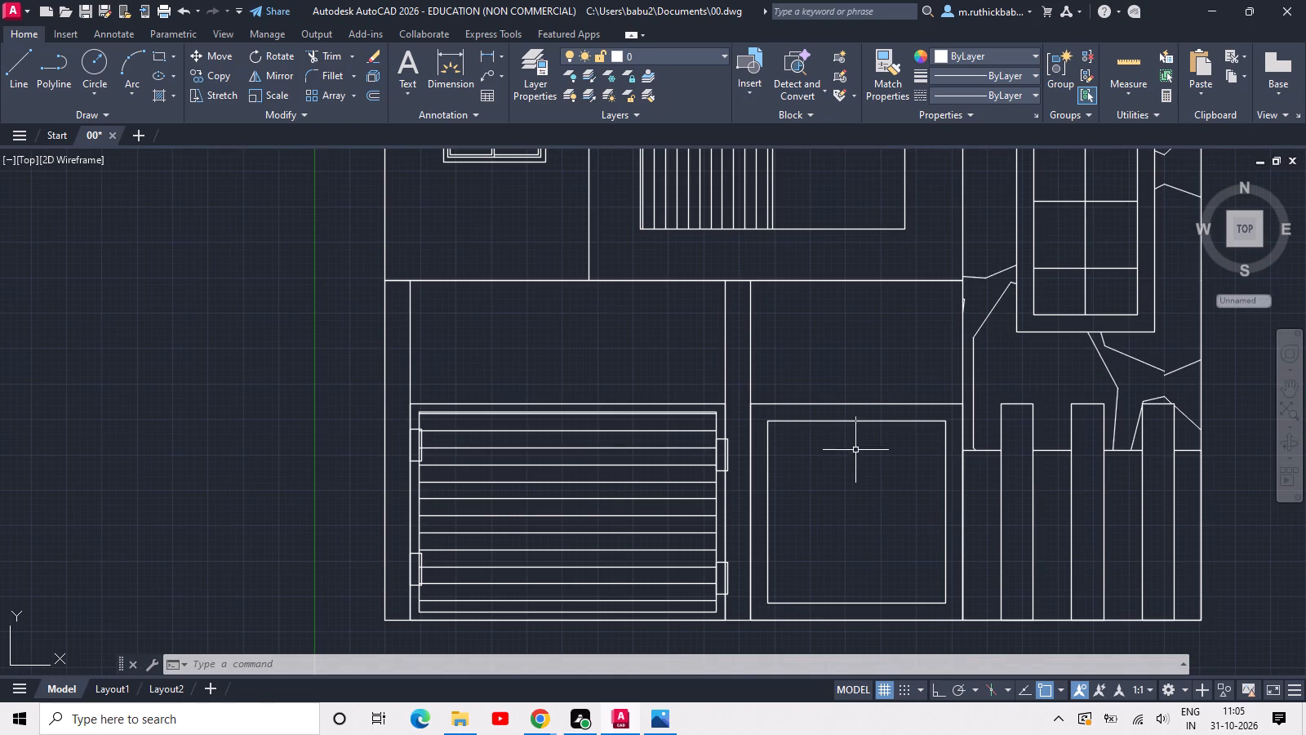
{"action": "middle_click_drag", "start_coordinate": [815, 472], "coordinate": [710, 403]}
{"action": "scroll", "coordinate": [748, 438], "scroll_direction": "up", "scroll_amount": 1}
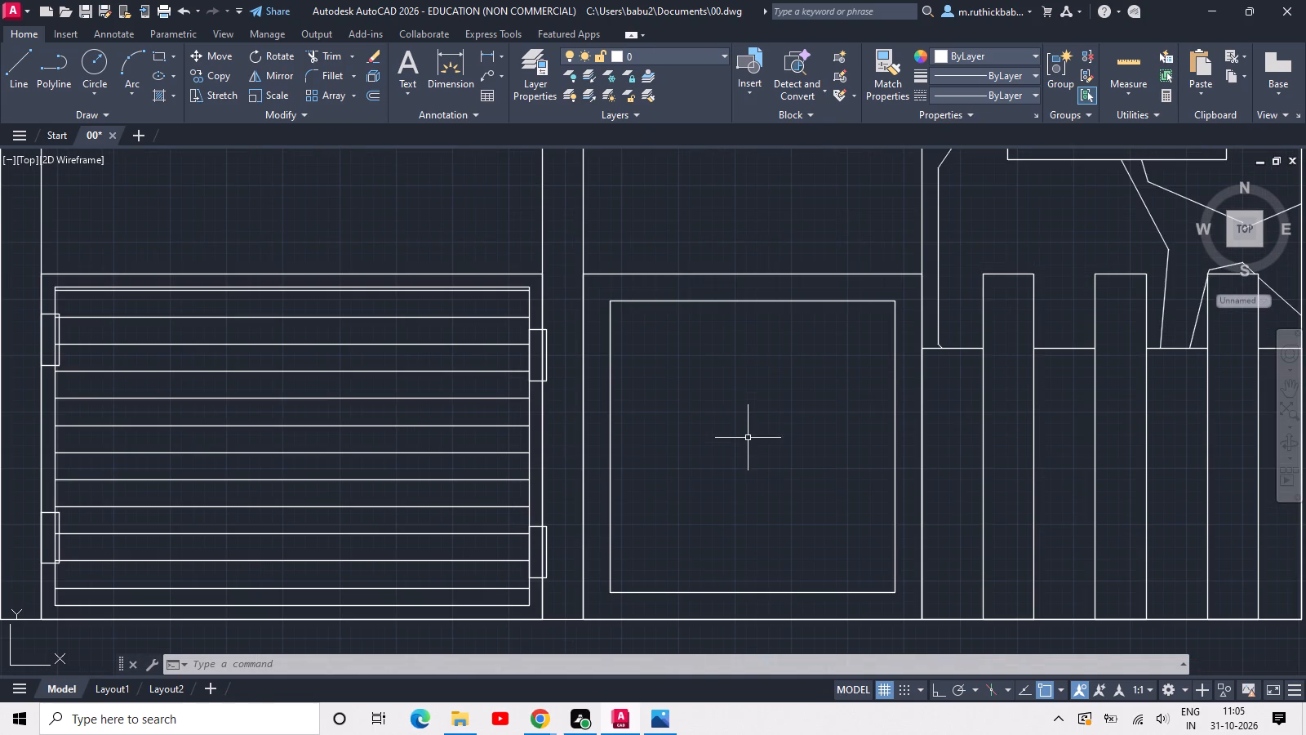
{"action": "key", "text": "s"}
{"action": "type", "text": "pl"}
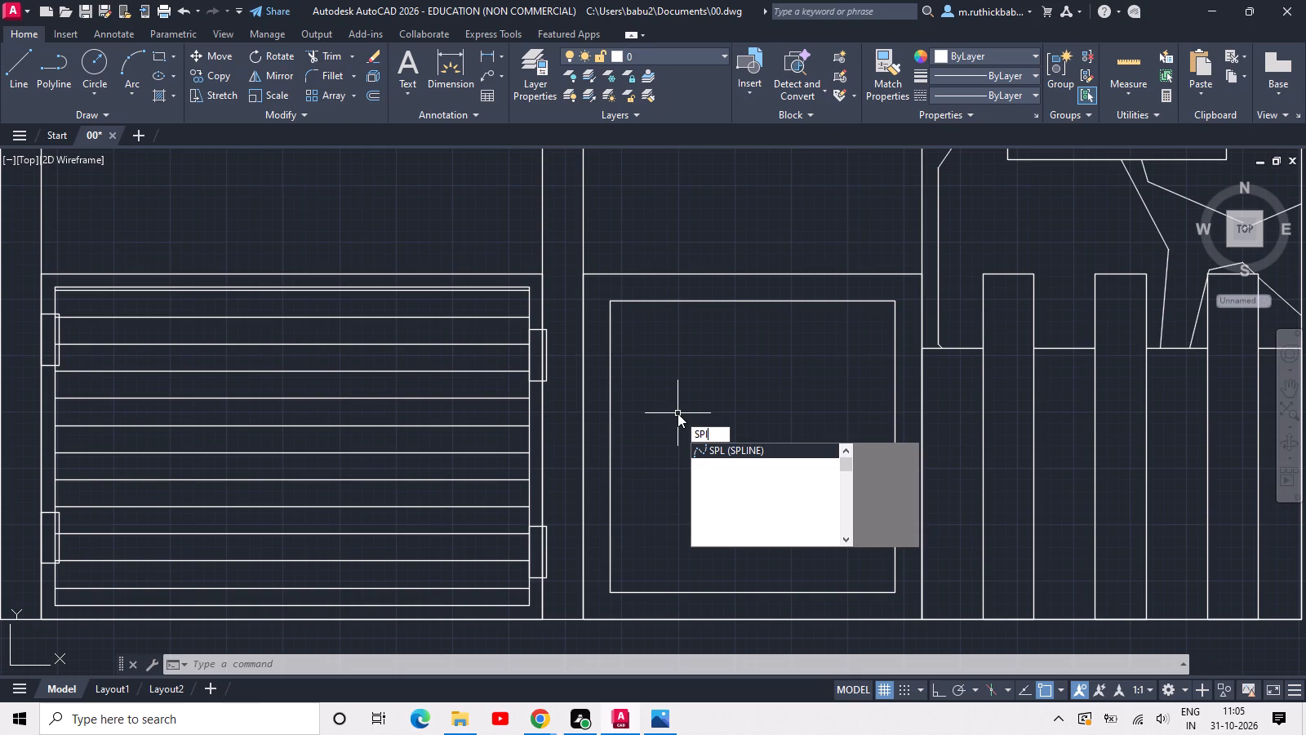
{"action": "key", "text": "Return"}
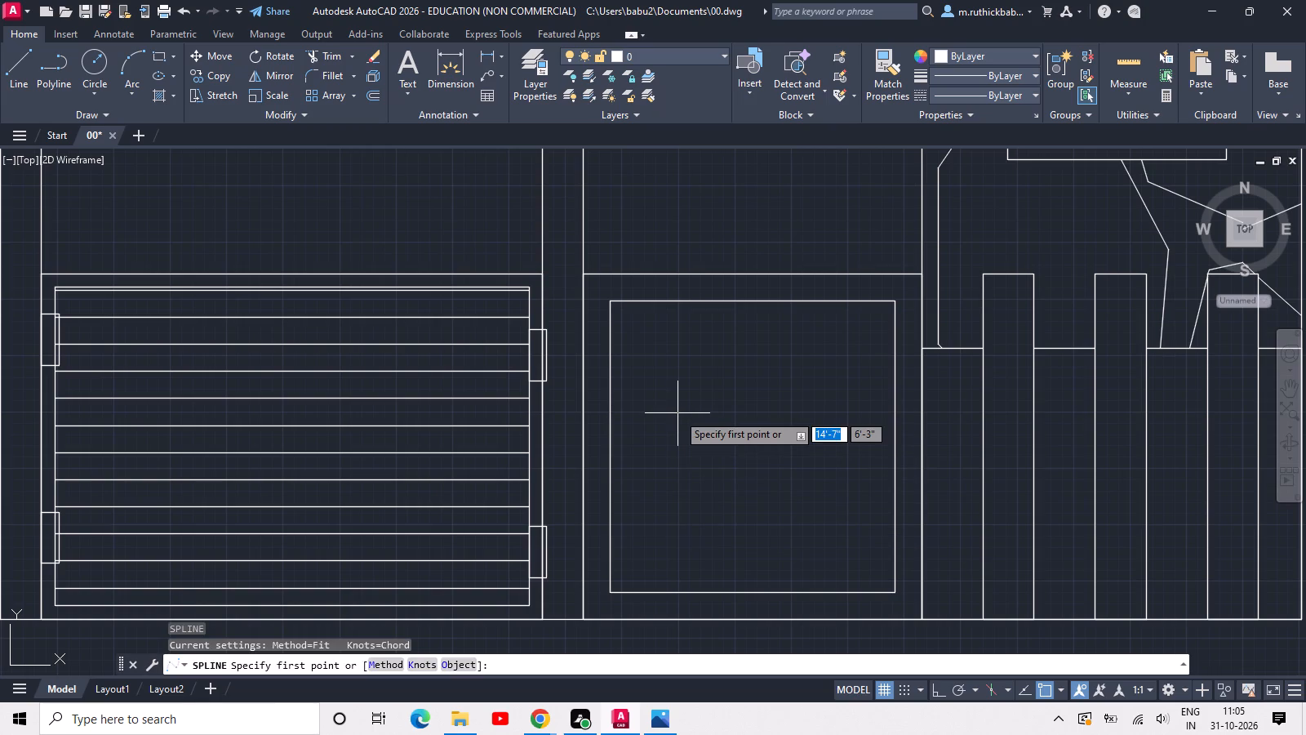
{"action": "left_click", "coordinate": [610, 592]}
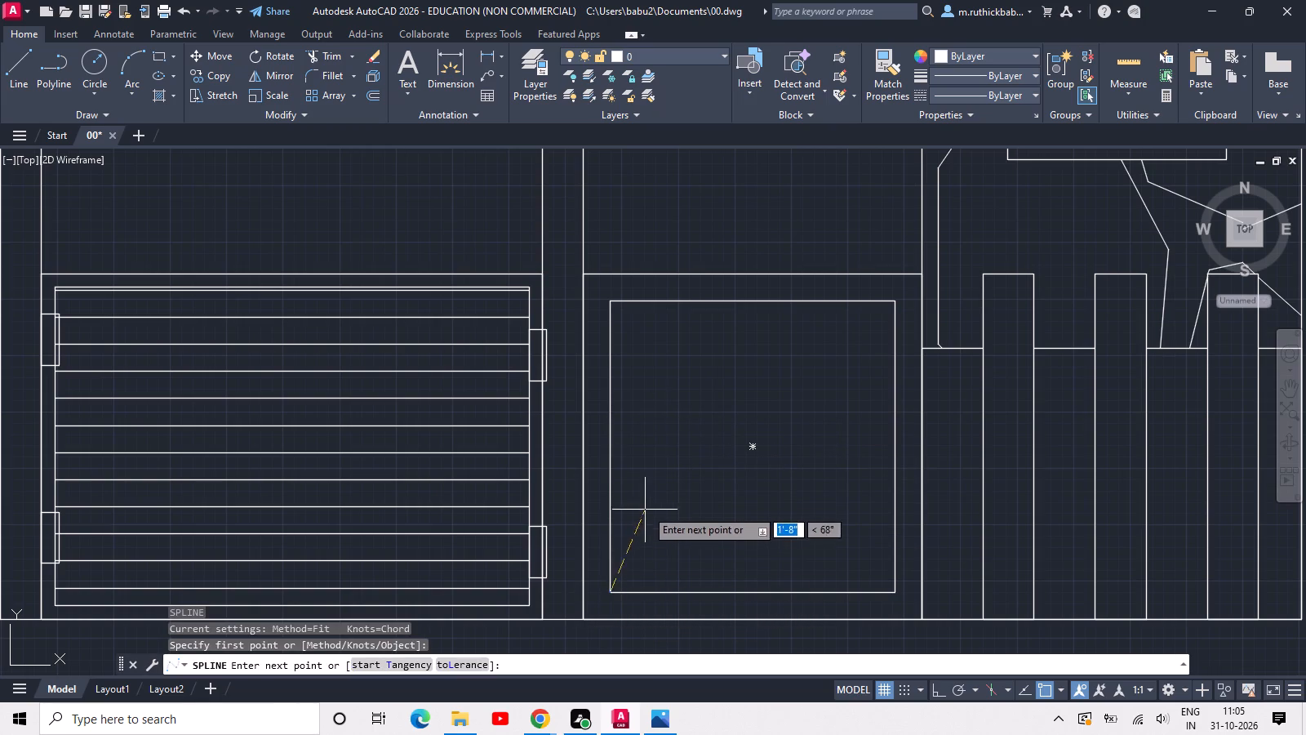
{"action": "left_click", "coordinate": [632, 497]}
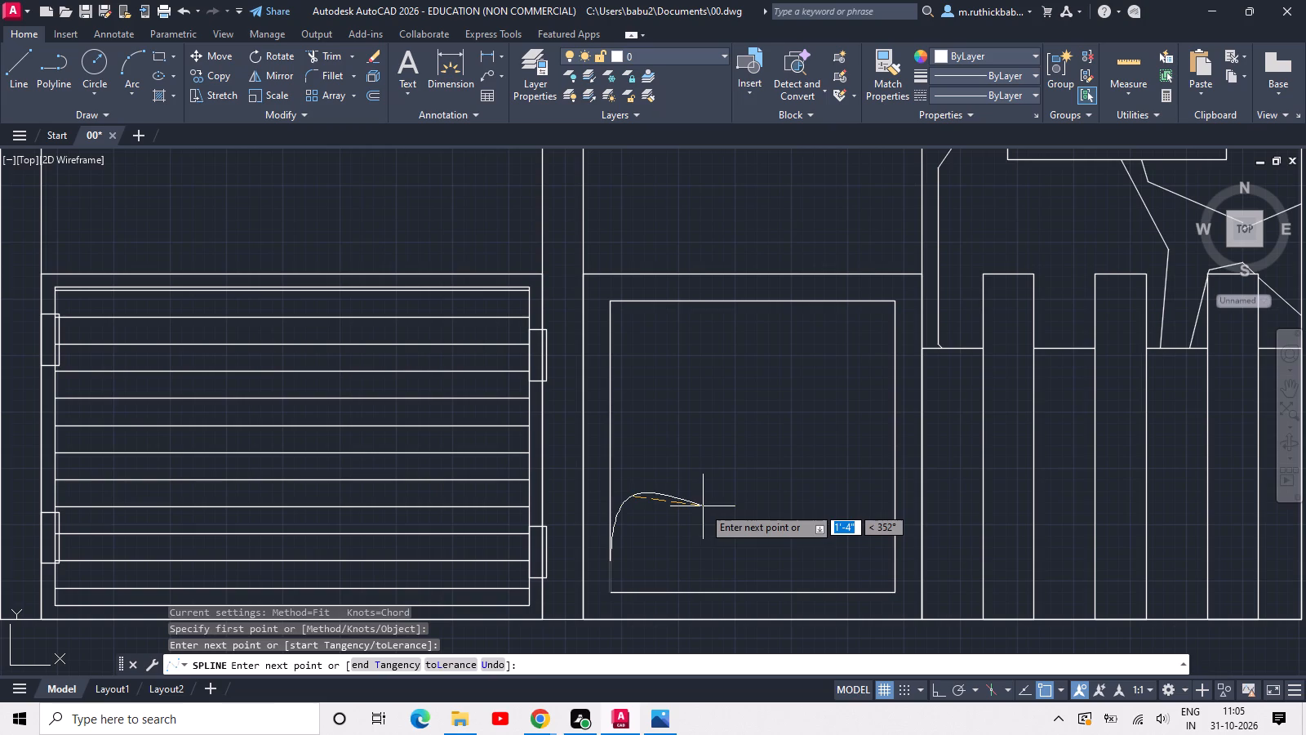
{"action": "left_click", "coordinate": [701, 506]}
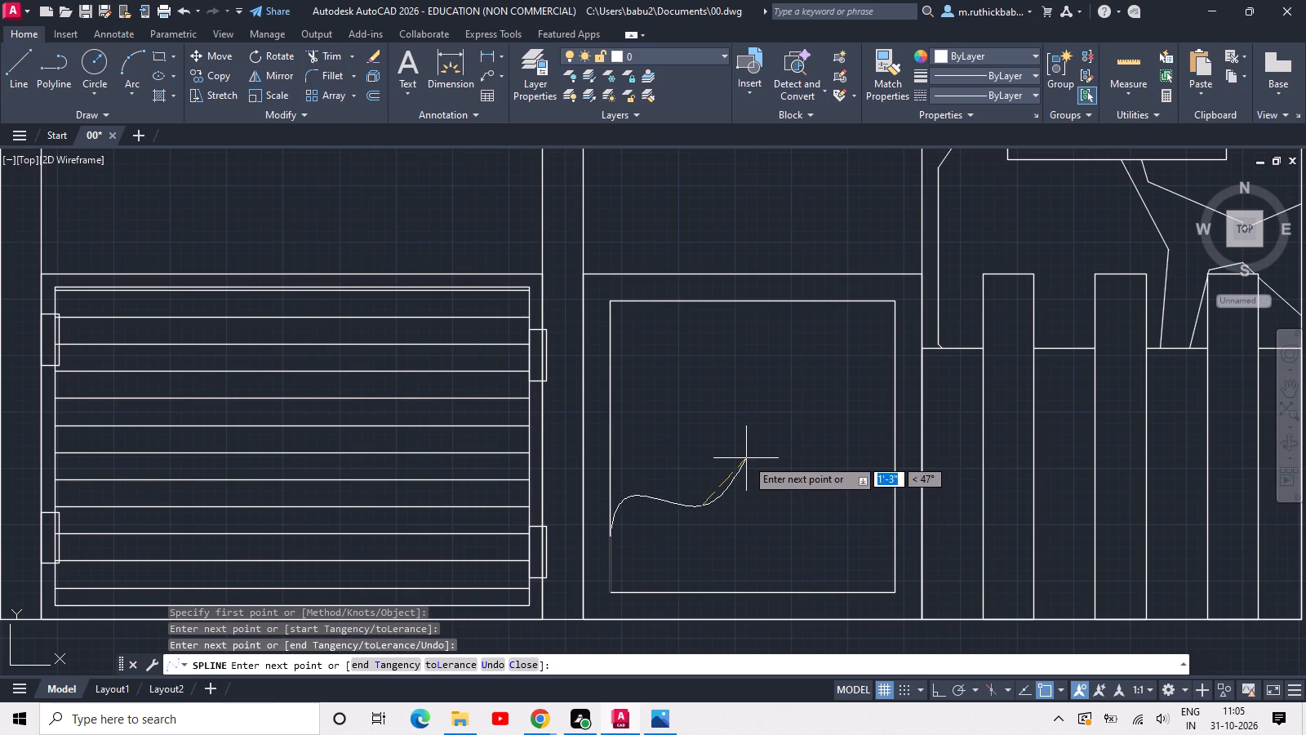
{"action": "left_click", "coordinate": [746, 458]}
{"action": "left_click", "coordinate": [739, 391]}
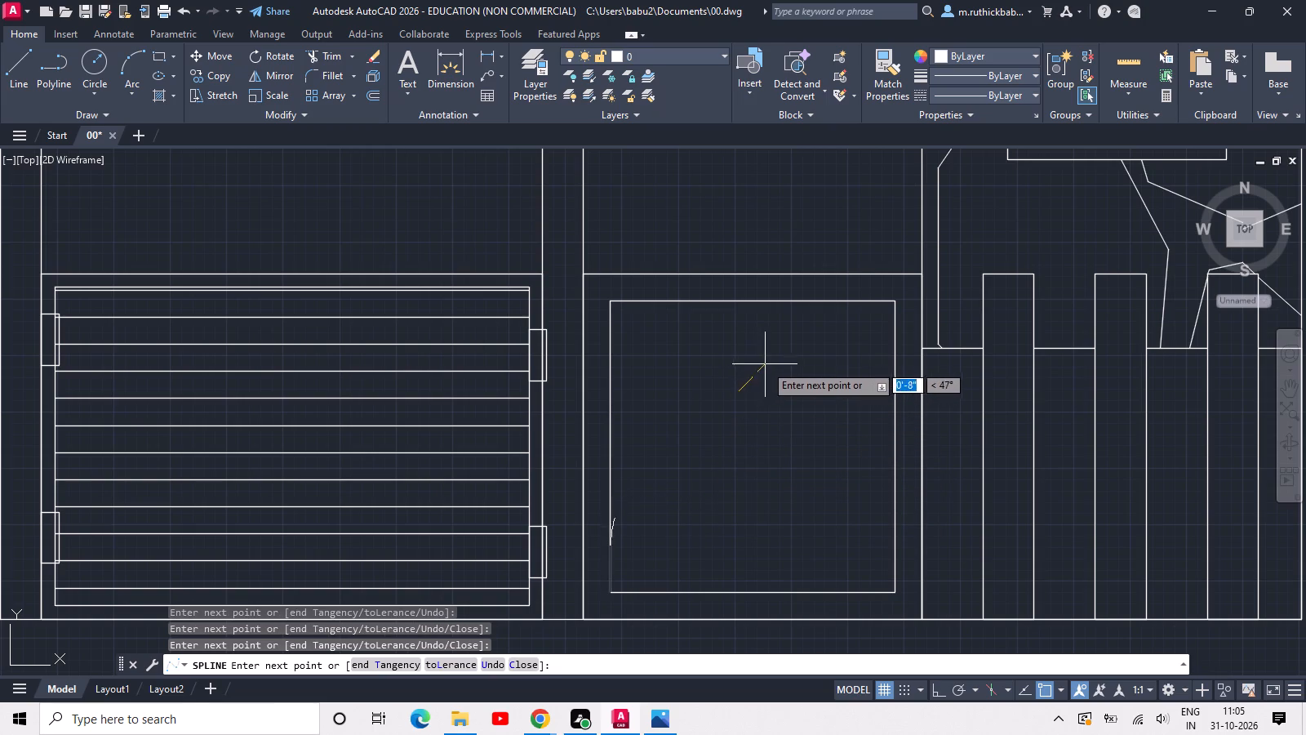
{"action": "left_click", "coordinate": [773, 361]}
{"action": "left_click", "coordinate": [817, 378]}
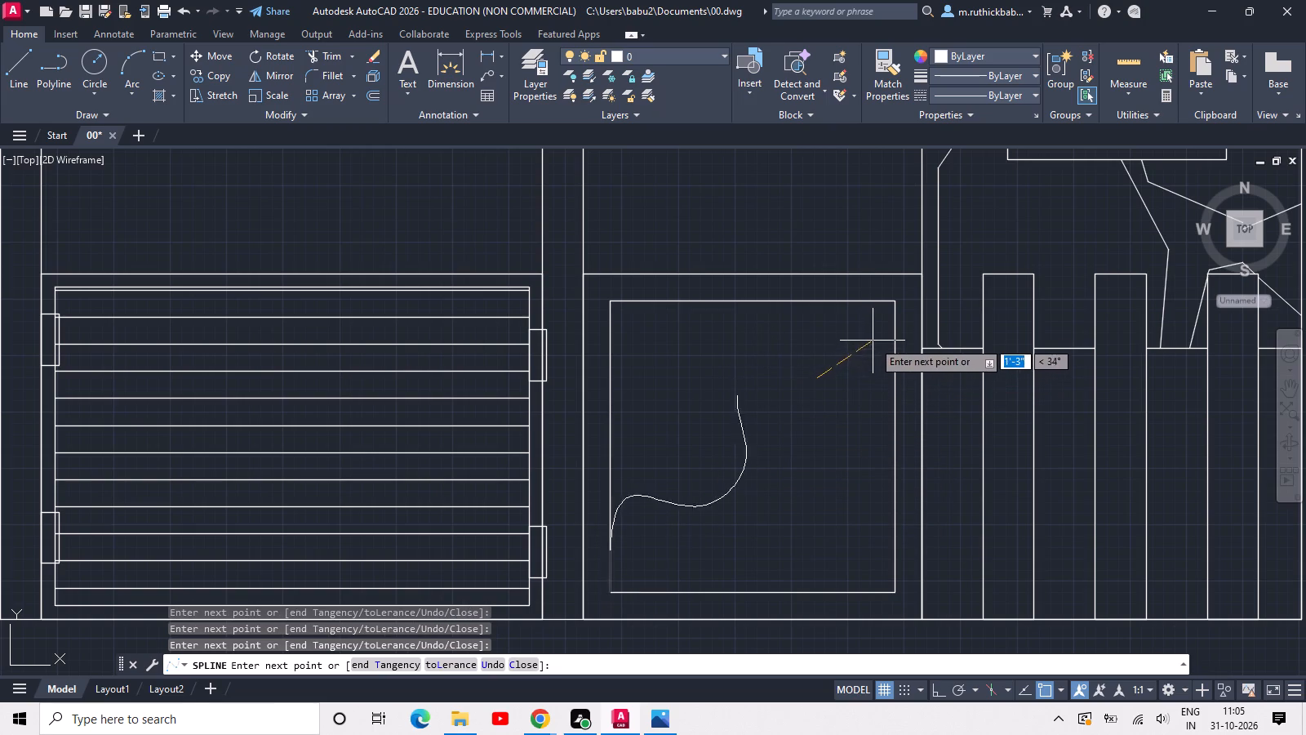
{"action": "left_click", "coordinate": [893, 305]}
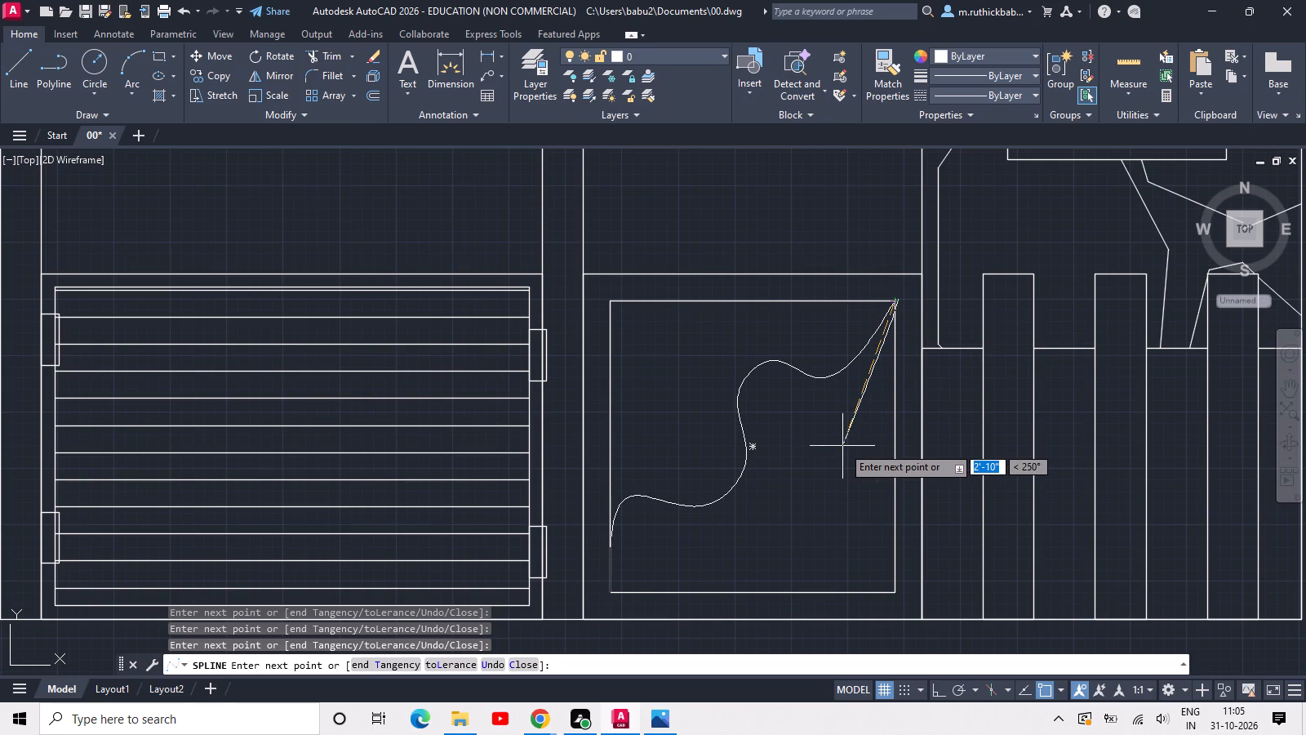
{"action": "key", "text": "Return"}
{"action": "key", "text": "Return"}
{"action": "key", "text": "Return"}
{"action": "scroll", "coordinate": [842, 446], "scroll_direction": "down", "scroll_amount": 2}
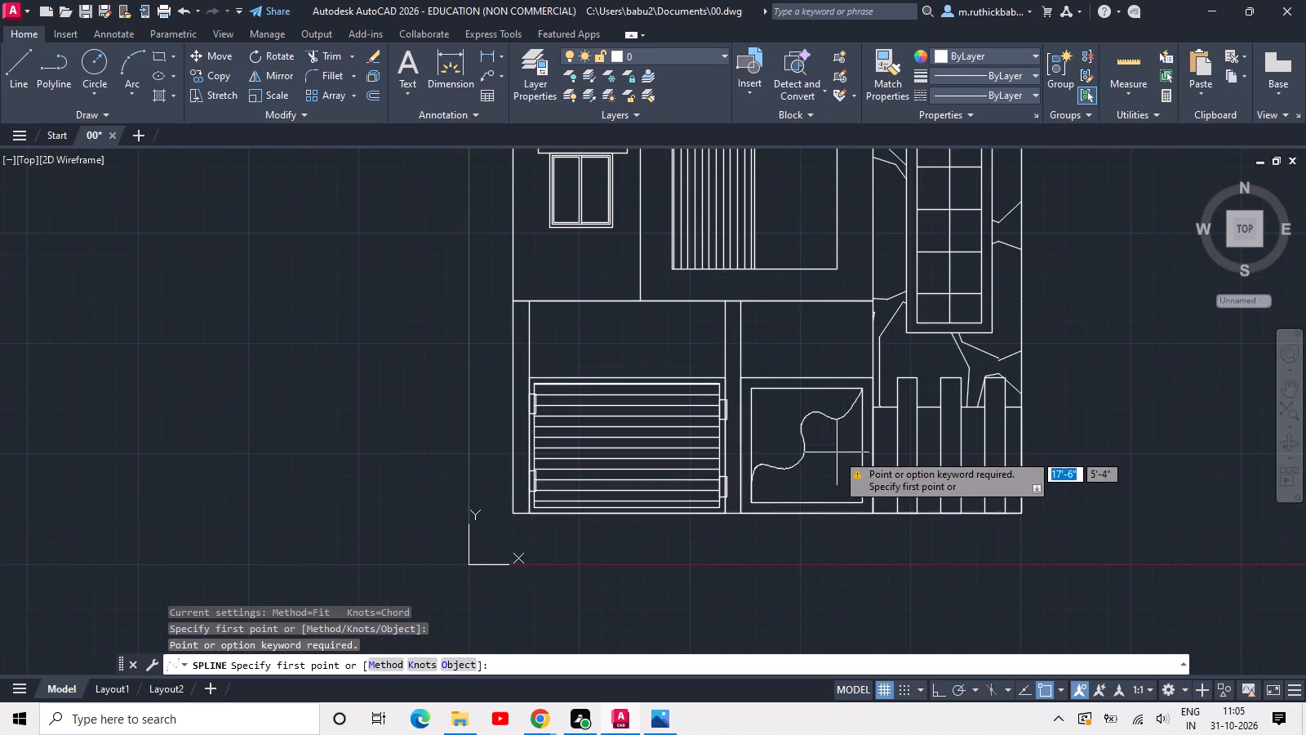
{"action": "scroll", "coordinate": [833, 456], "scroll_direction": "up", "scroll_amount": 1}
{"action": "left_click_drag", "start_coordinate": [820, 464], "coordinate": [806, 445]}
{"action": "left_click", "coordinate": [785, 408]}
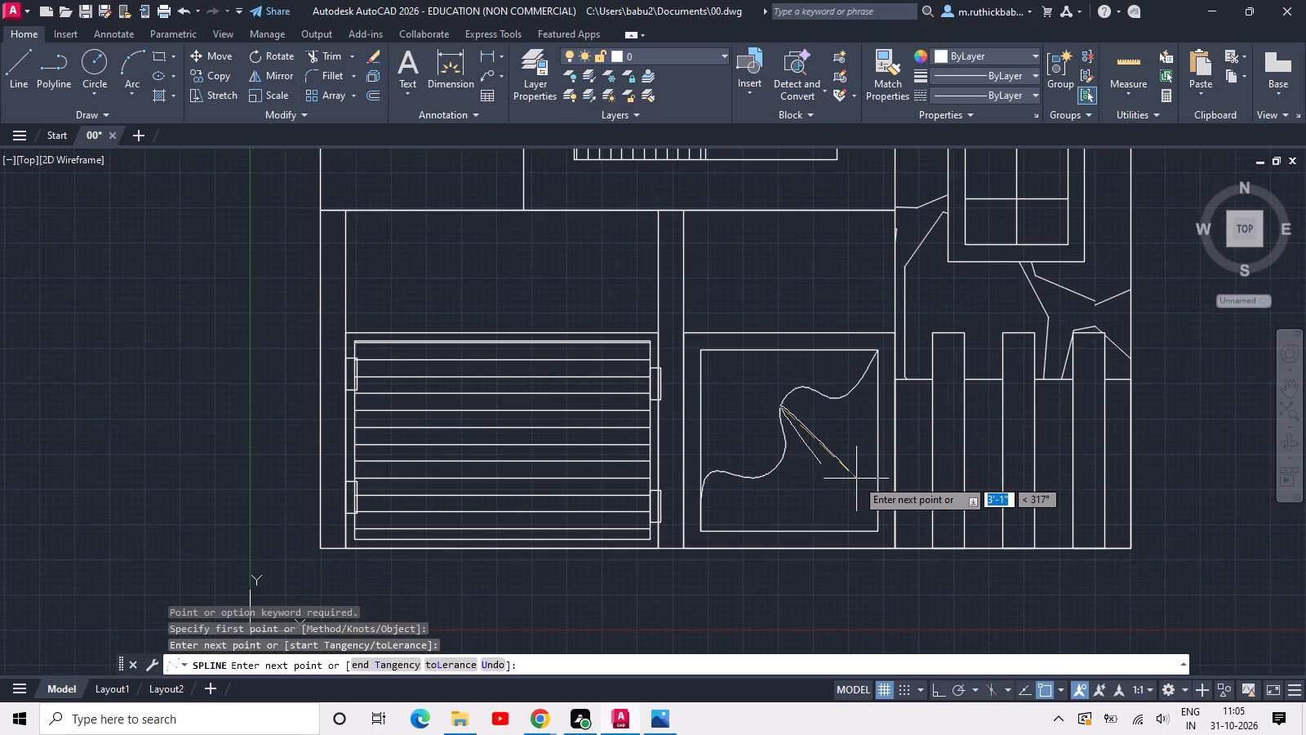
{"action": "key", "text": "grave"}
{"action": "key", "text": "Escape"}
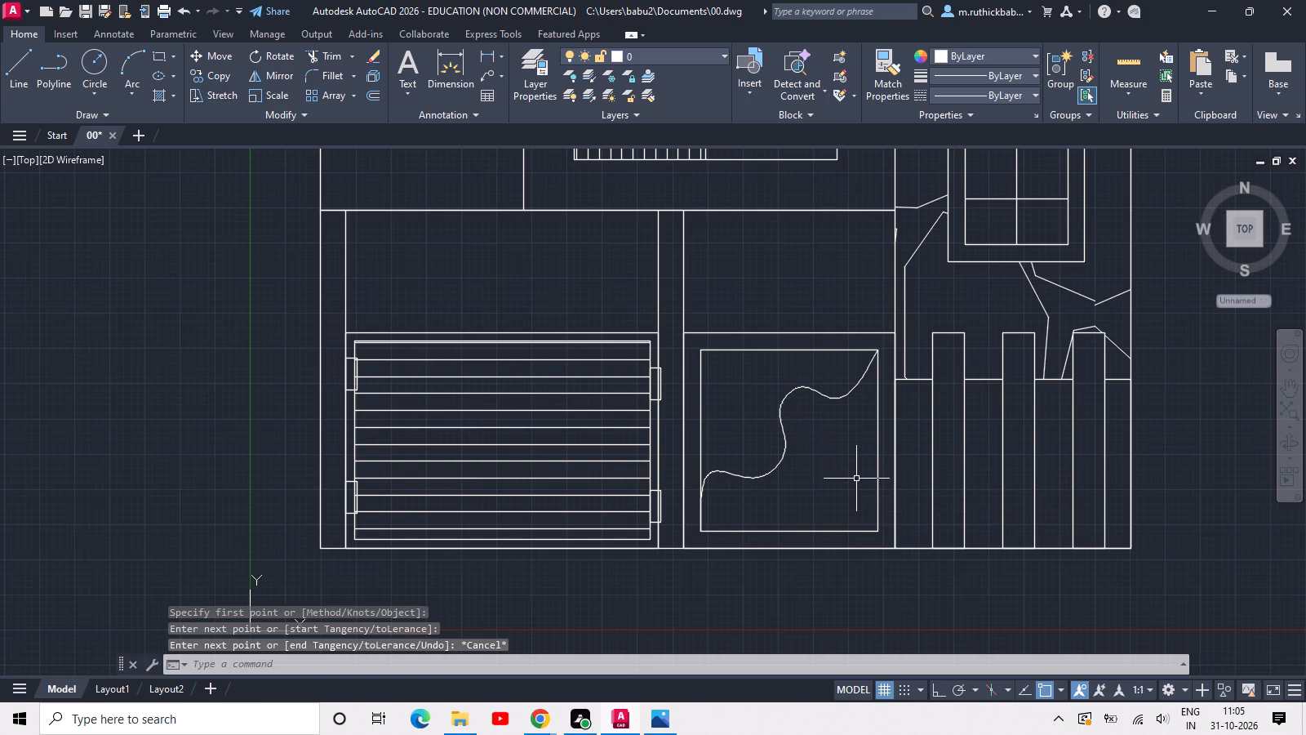
Offset the wavy spline 4" toward the lower right to form a curved band.
{"action": "type", "text": "off"}
{"action": "key", "text": "space"}
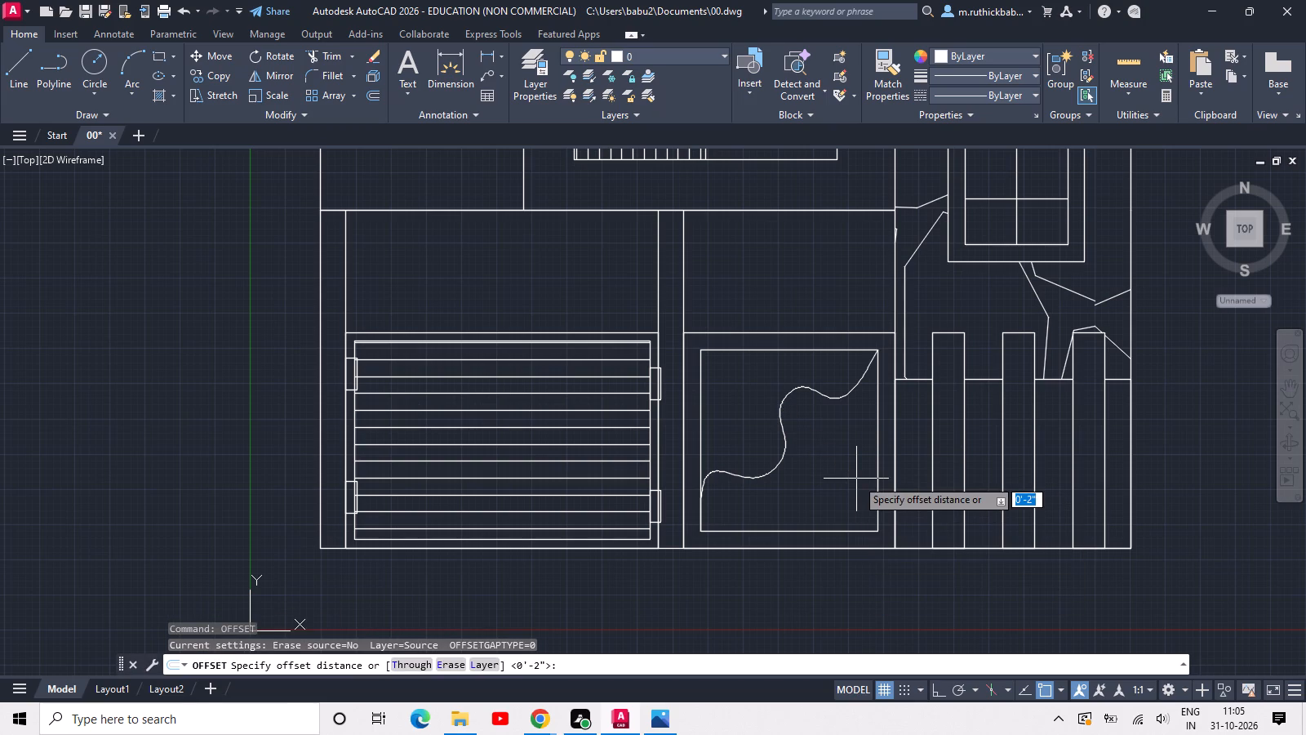
{"action": "type", "text": "4 v"}
{"action": "key", "text": "BackSpace"}
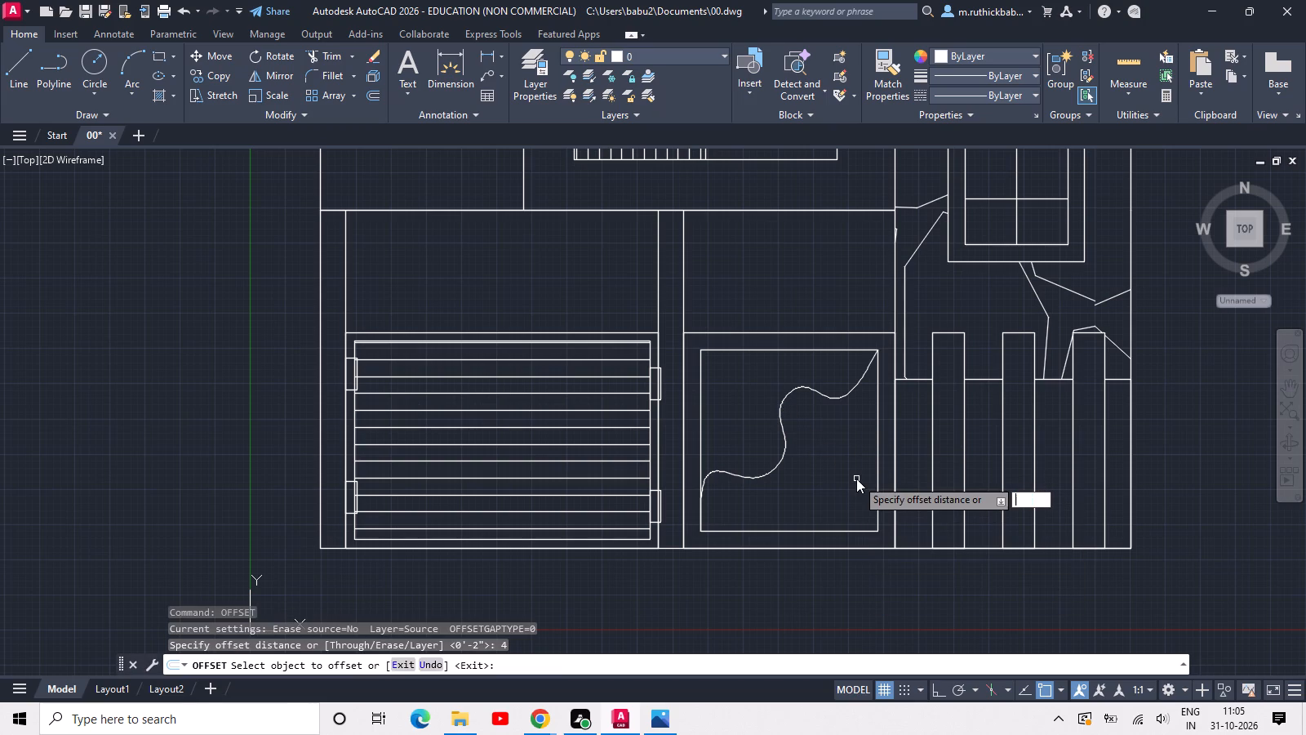
{"action": "type", "text": "4"}
{"action": "key", "text": "space"}
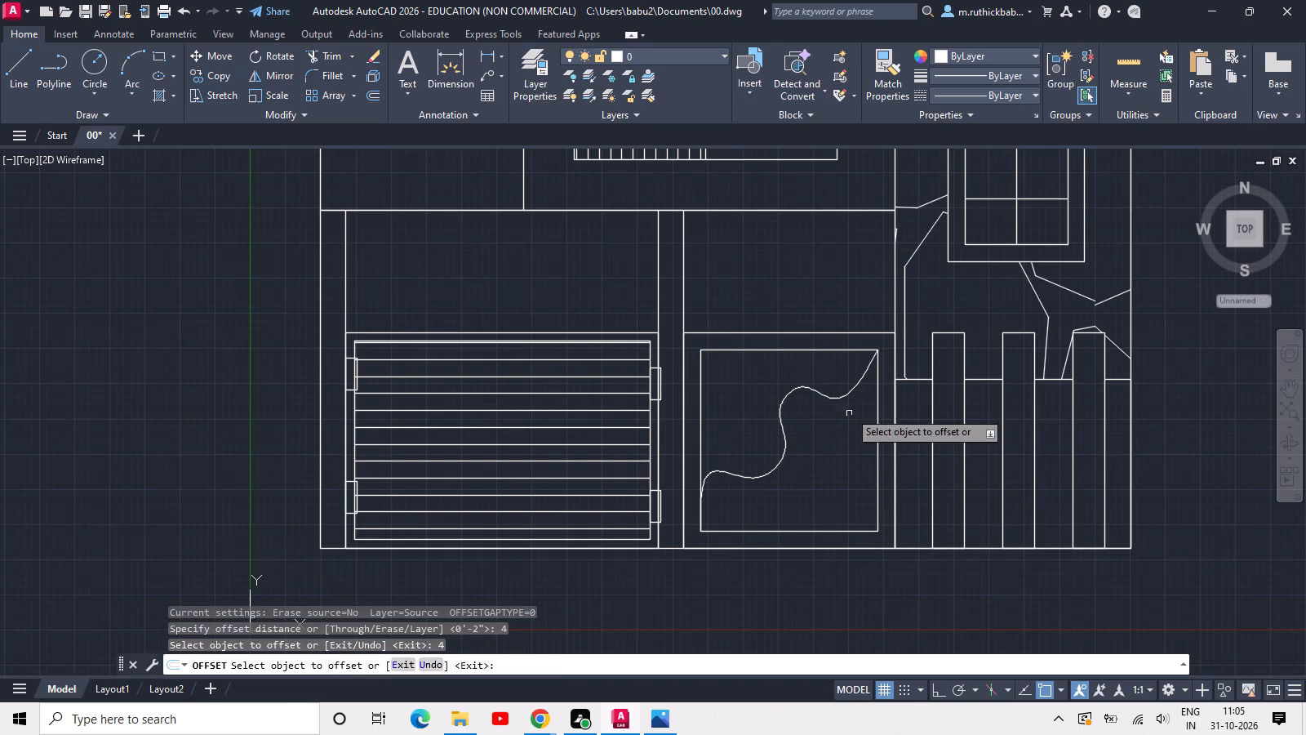
{"action": "left_click", "coordinate": [849, 390]}
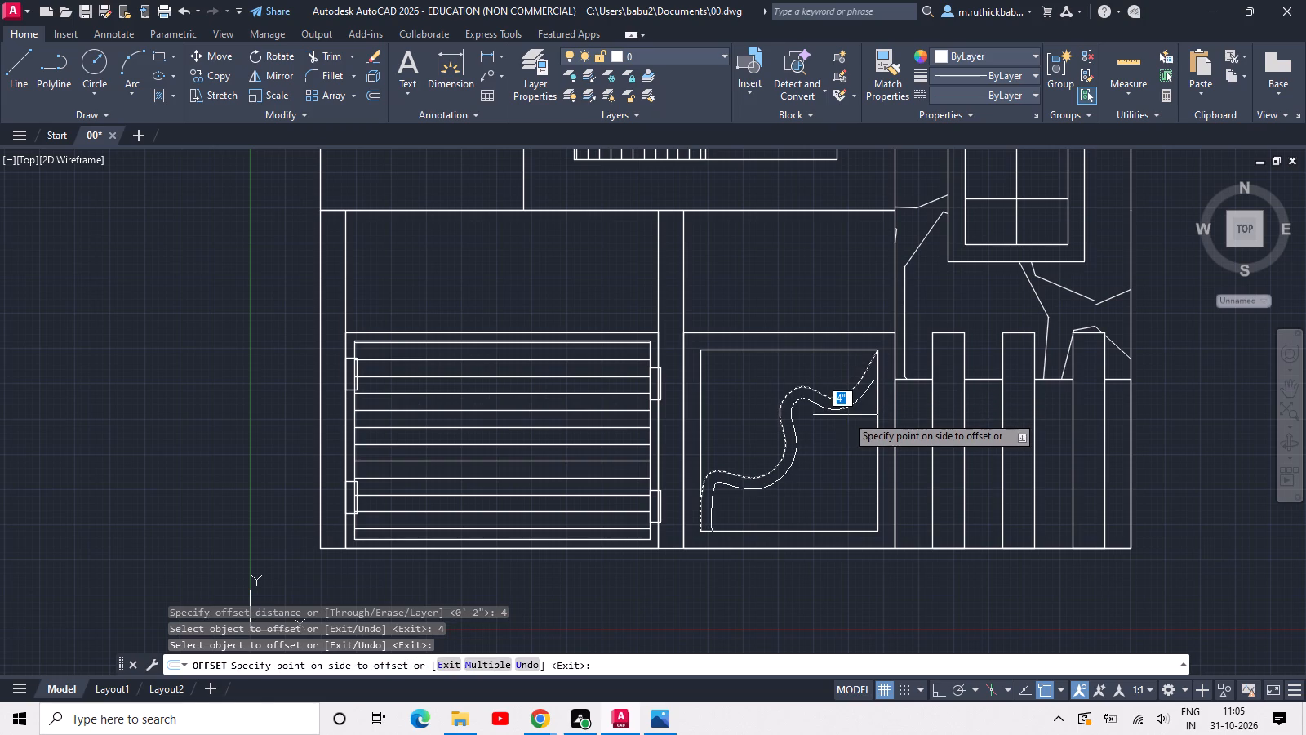
{"action": "left_click", "coordinate": [846, 415]}
{"action": "key", "text": "Escape"}
{"action": "key", "text": "Escape"}
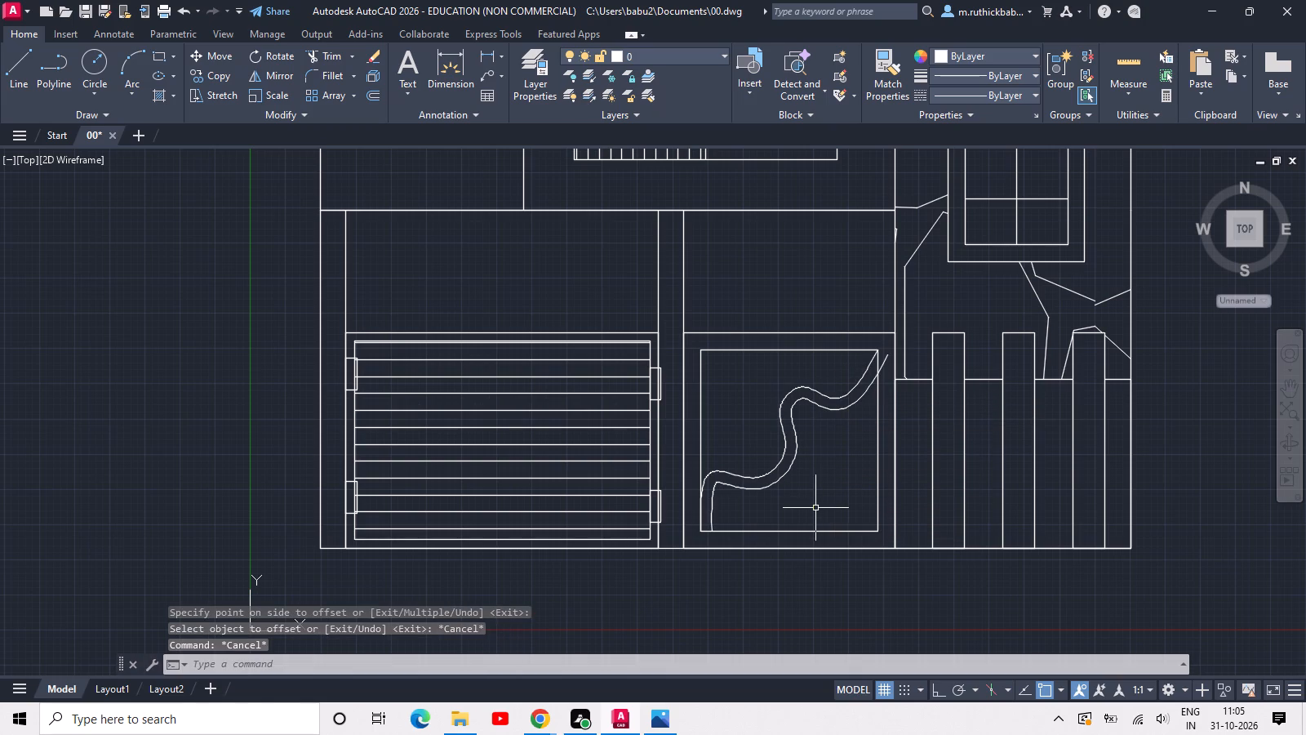
Trim the offset curve's overhang beyond the inner square and the square's right edge above the curve, at the band's upper end.
{"action": "type", "text": "tr"}
{"action": "key", "text": "space"}
{"action": "key", "text": "space"}
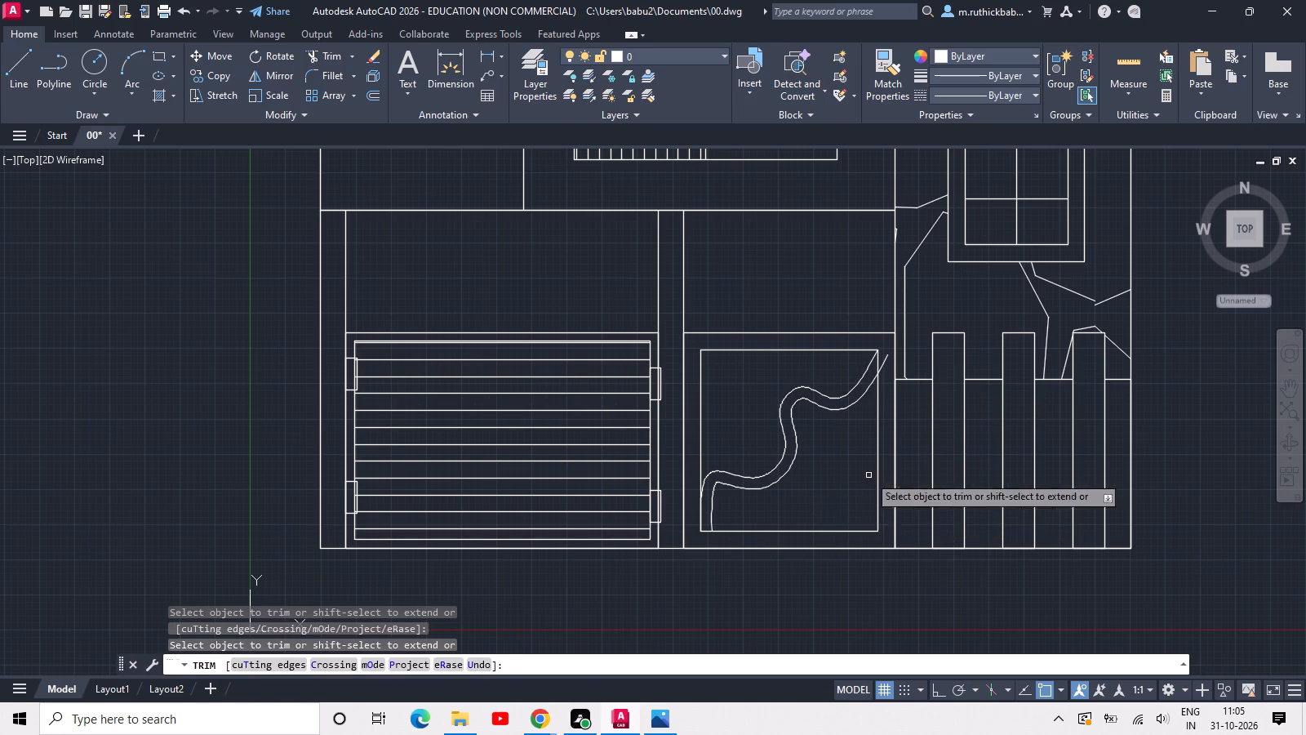
{"action": "scroll", "coordinate": [927, 350], "scroll_direction": "up", "scroll_amount": 2}
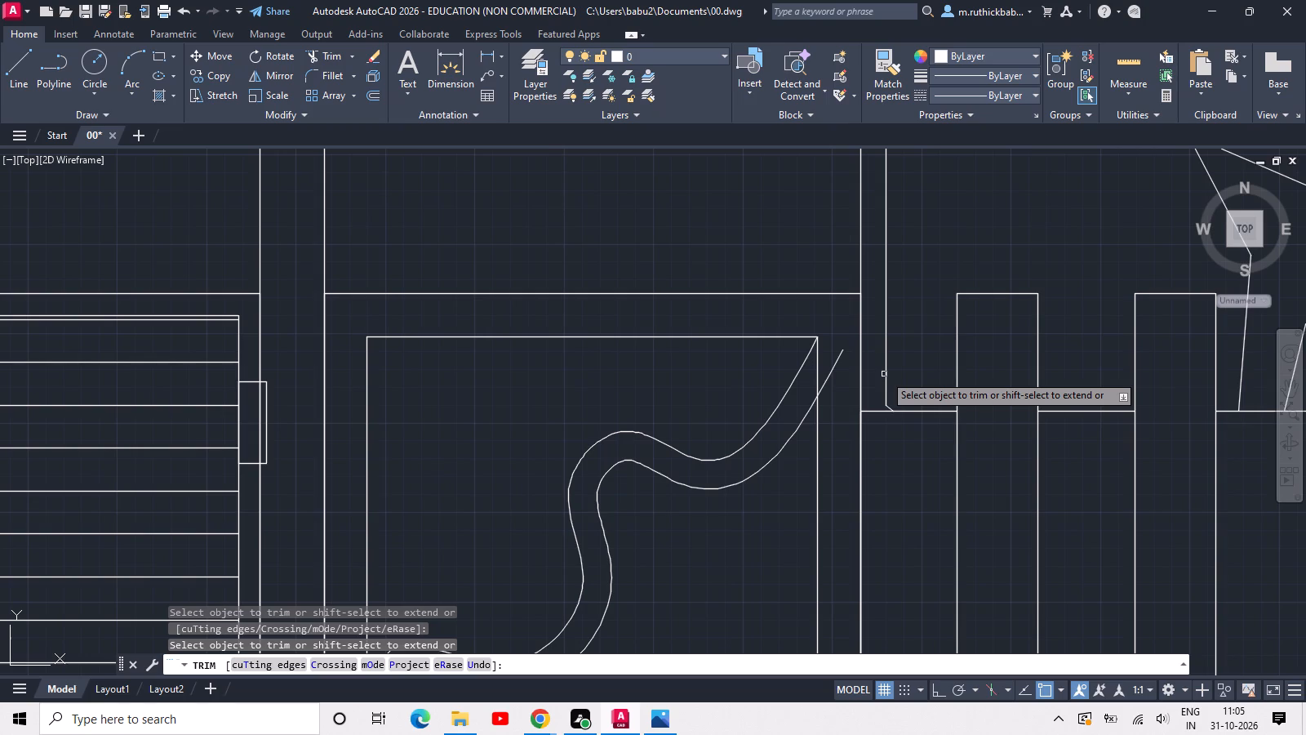
{"action": "left_click", "coordinate": [827, 381]}
{"action": "left_click", "coordinate": [821, 377]}
{"action": "left_click", "coordinate": [805, 384]}
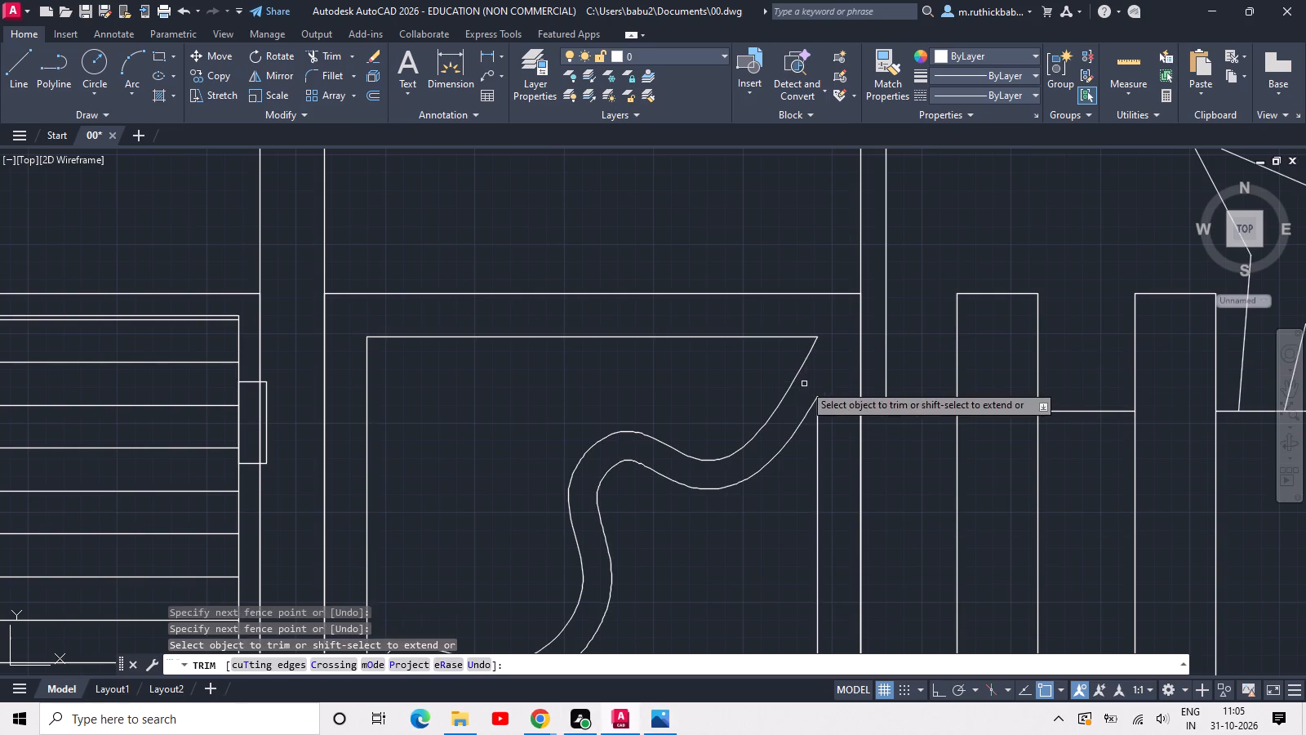
Trim the inner square's bottom edge at the lower end of the curved band and end the trim.
{"action": "scroll", "coordinate": [801, 385], "scroll_direction": "down", "scroll_amount": 3}
{"action": "scroll", "coordinate": [698, 497], "scroll_direction": "up", "scroll_amount": 4}
{"action": "left_click_drag", "start_coordinate": [688, 452], "coordinate": [687, 431]}
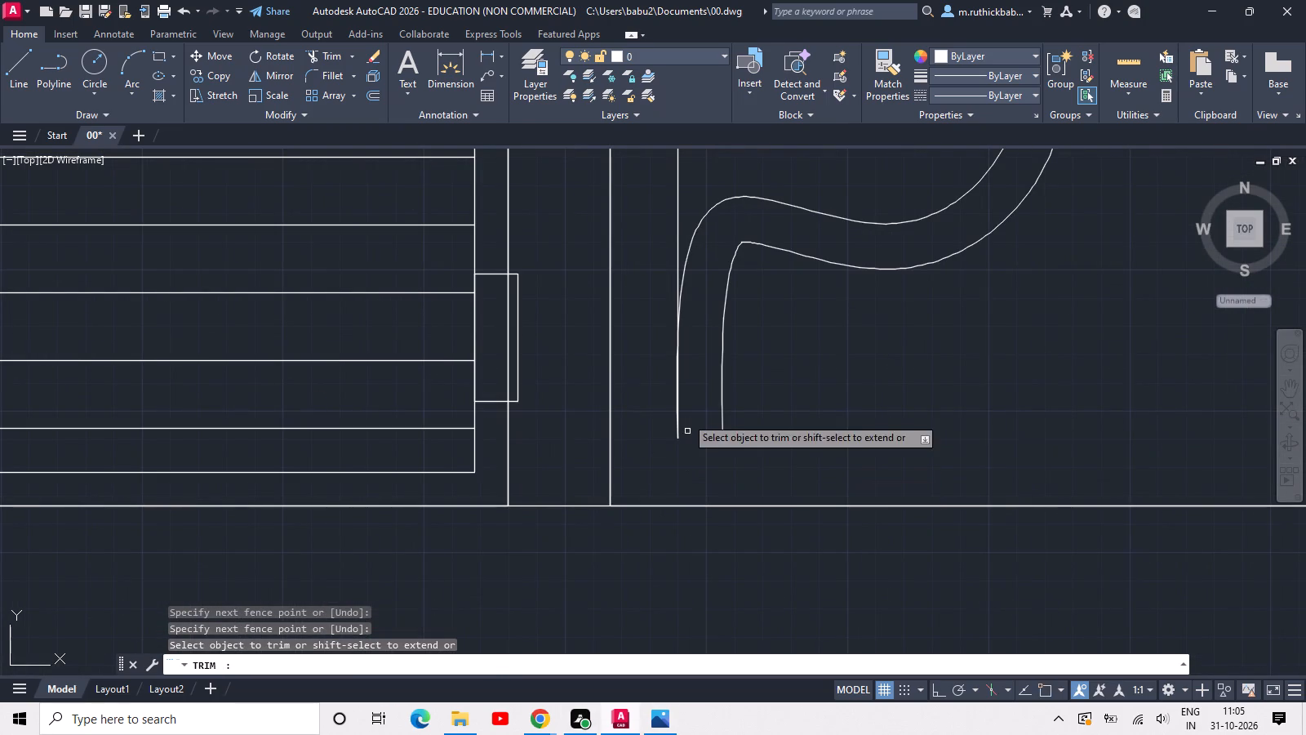
{"action": "left_click", "coordinate": [685, 408]}
{"action": "key", "text": "ctrl+z"}
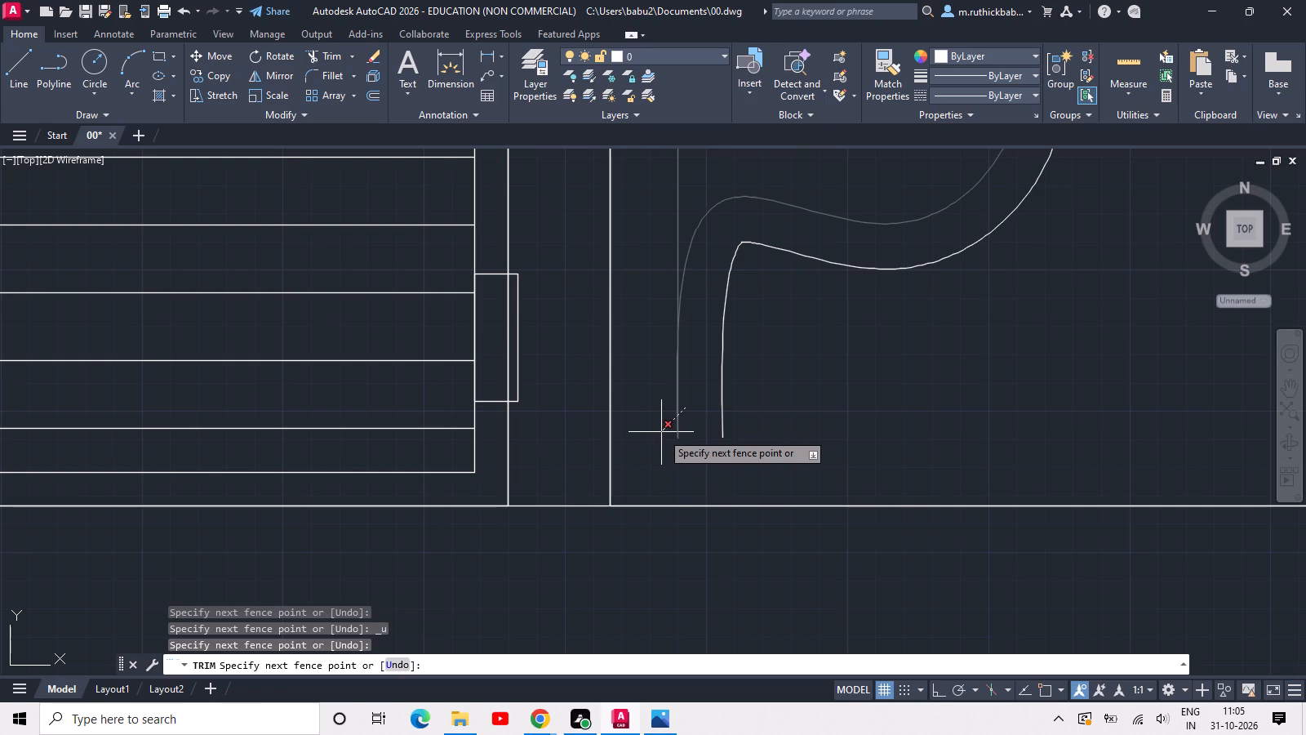
{"action": "key", "text": "Escape"}
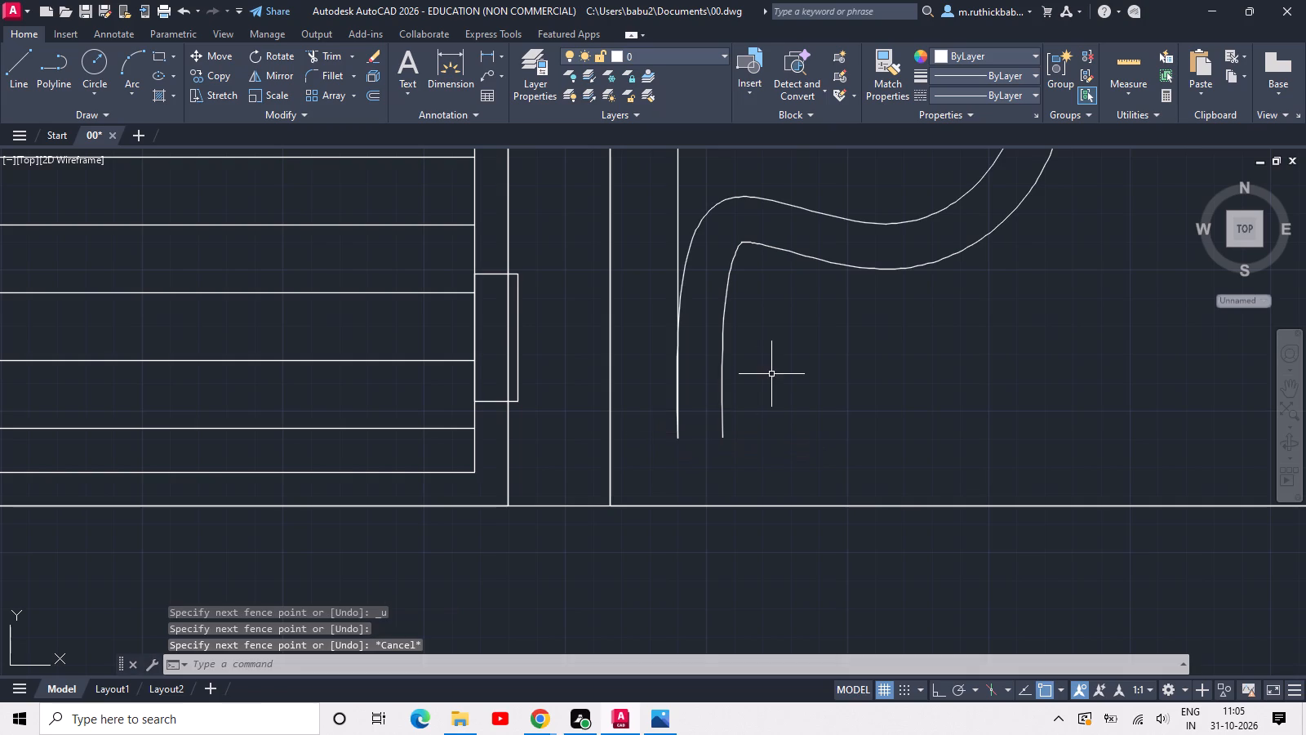
Undo the last trim on the ground-floor panel's inner square and offset curve.
{"action": "key", "text": "ctrl+z"}
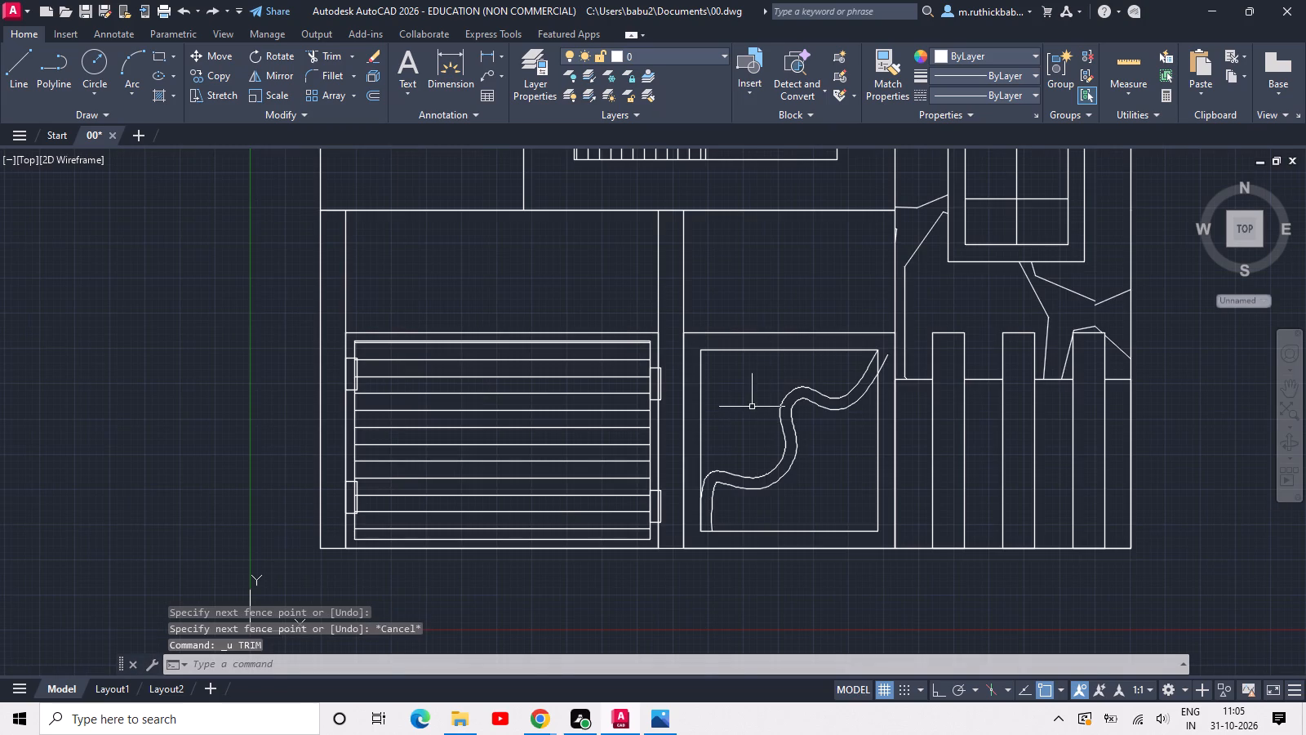
Trim the offset curve's overhang beyond the panel's inner square and the square's right edge above the curve, and end the trim.
{"action": "type", "text": "tr"}
{"action": "key", "text": "space"}
{"action": "scroll", "coordinate": [893, 354], "scroll_direction": "up", "scroll_amount": 2}
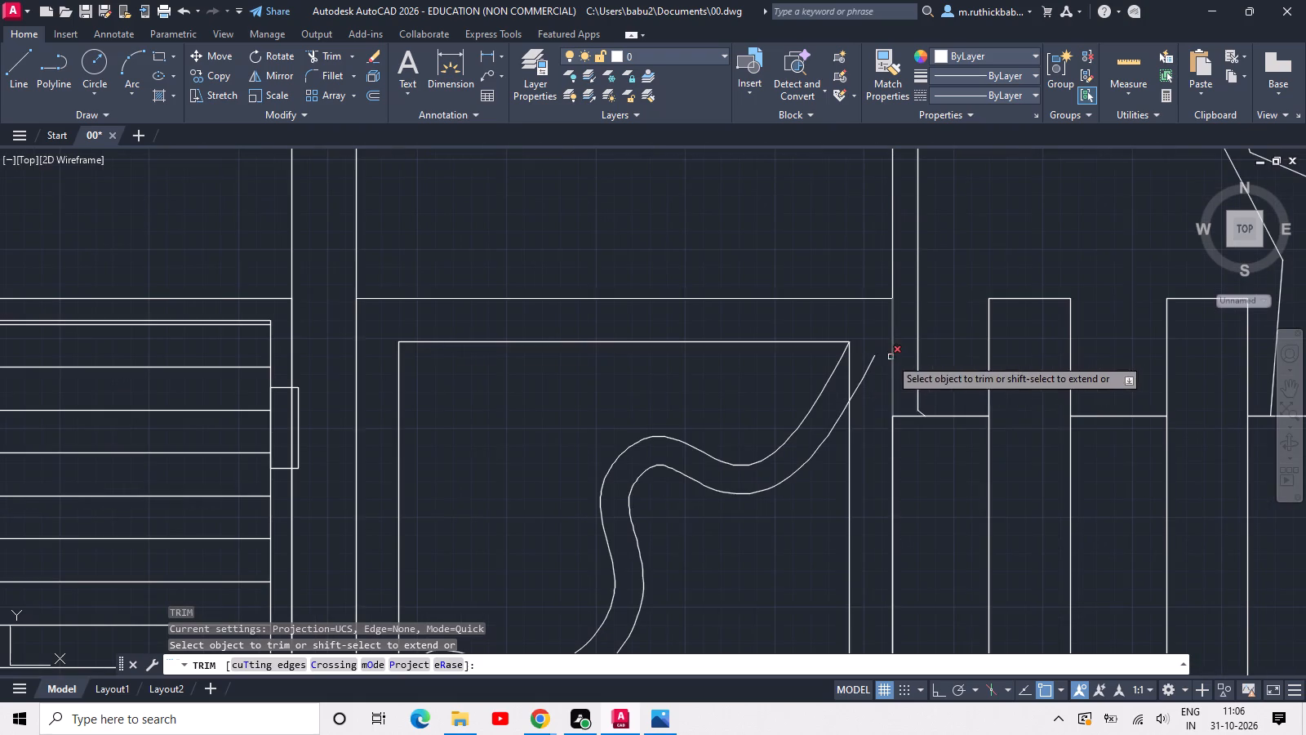
{"action": "left_click", "coordinate": [860, 377]}
{"action": "left_click", "coordinate": [852, 381]}
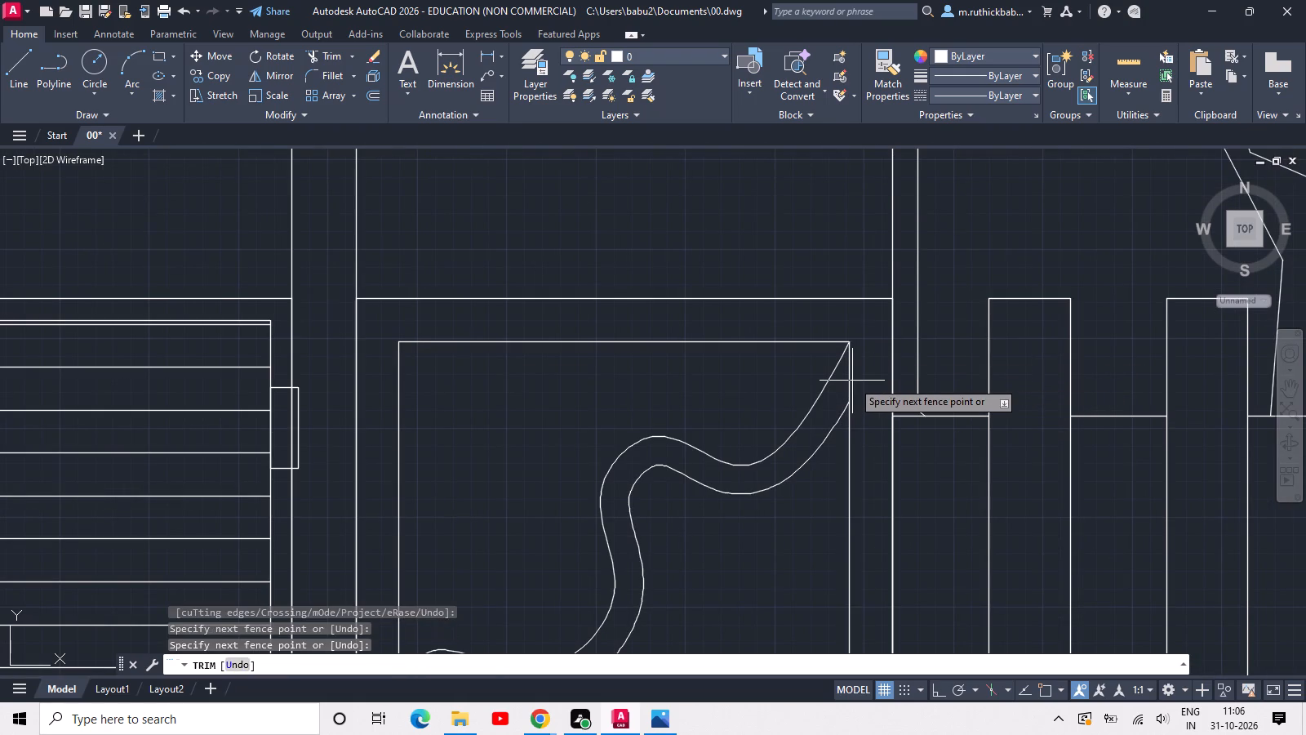
{"action": "left_click", "coordinate": [846, 384]}
{"action": "scroll", "coordinate": [846, 384], "scroll_direction": "down", "scroll_amount": 3}
{"action": "scroll", "coordinate": [666, 549], "scroll_direction": "up", "scroll_amount": 2}
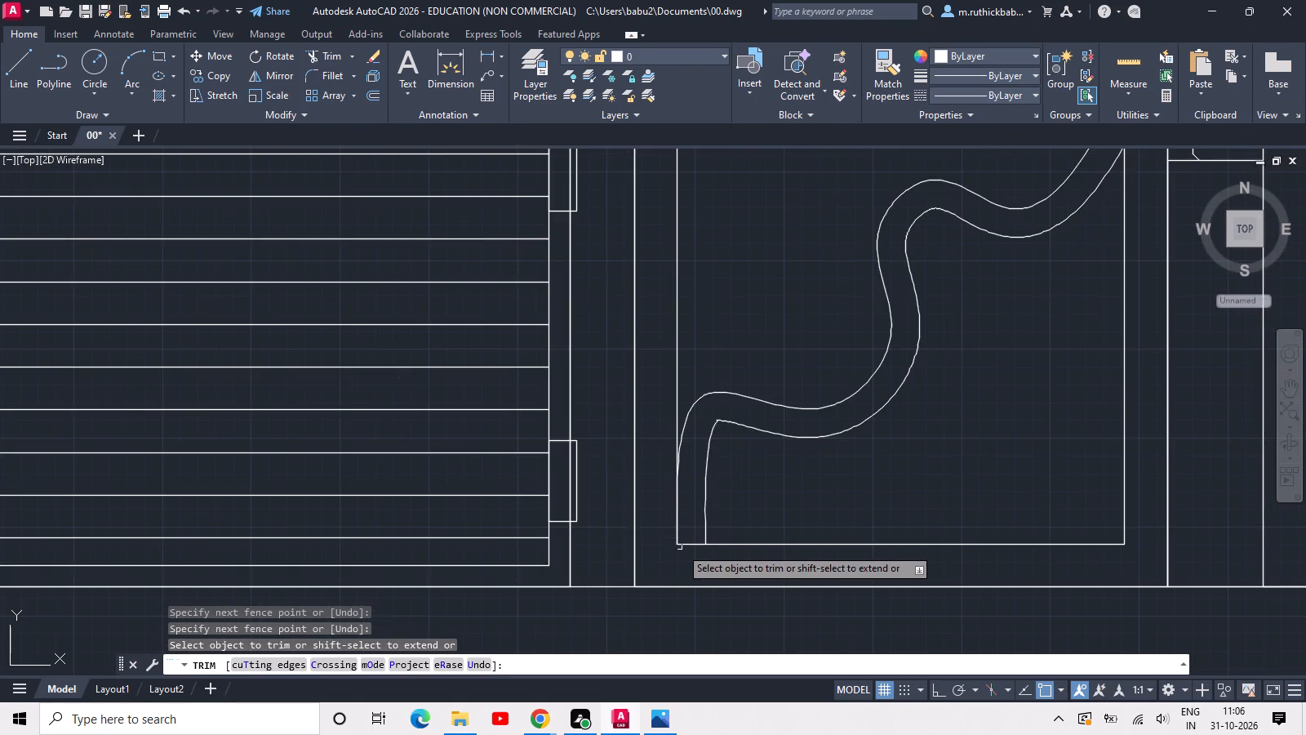
{"action": "scroll", "coordinate": [681, 546], "scroll_direction": "up", "scroll_amount": 3}
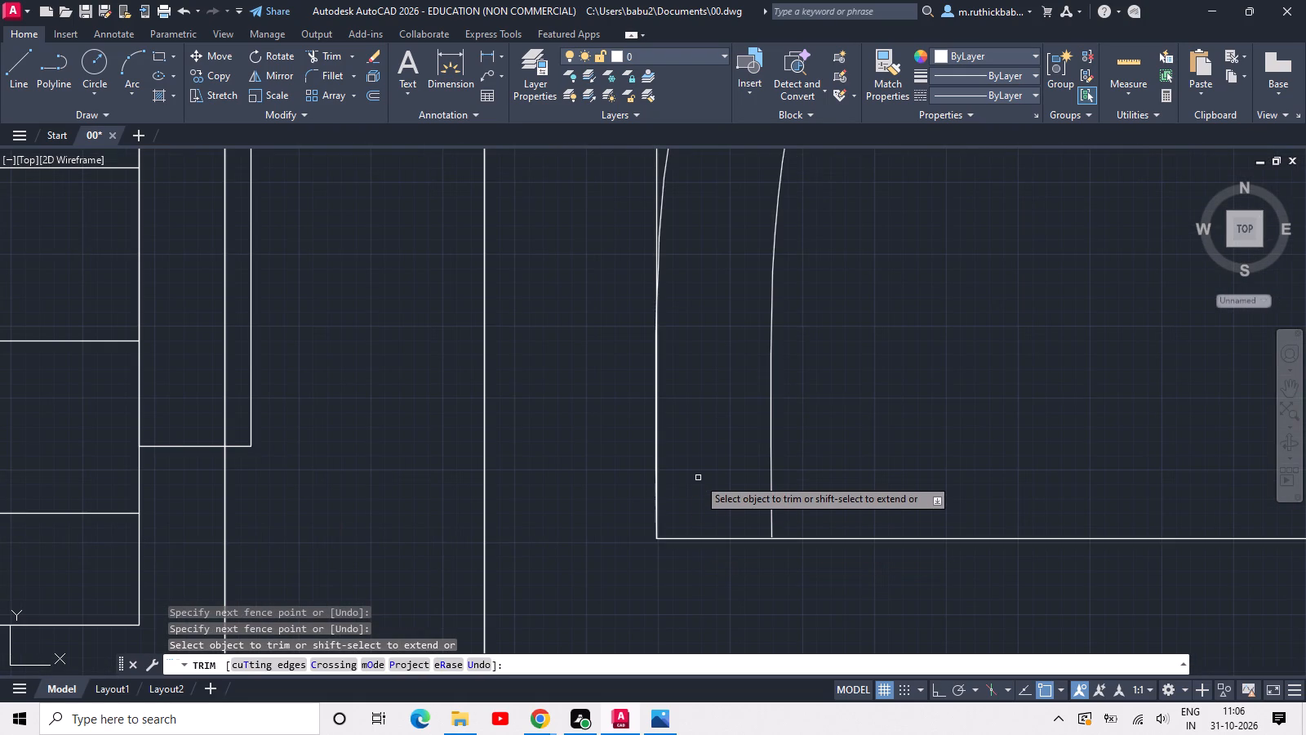
{"action": "key", "text": "Escape"}
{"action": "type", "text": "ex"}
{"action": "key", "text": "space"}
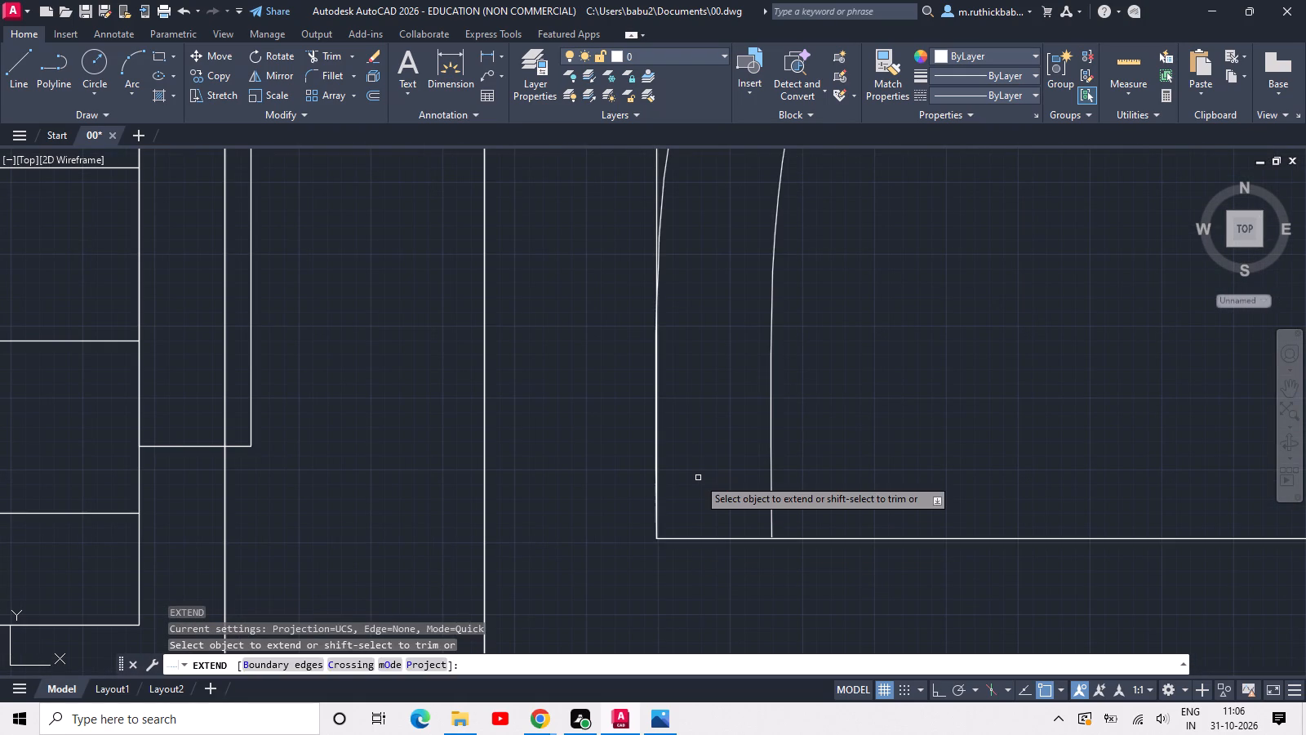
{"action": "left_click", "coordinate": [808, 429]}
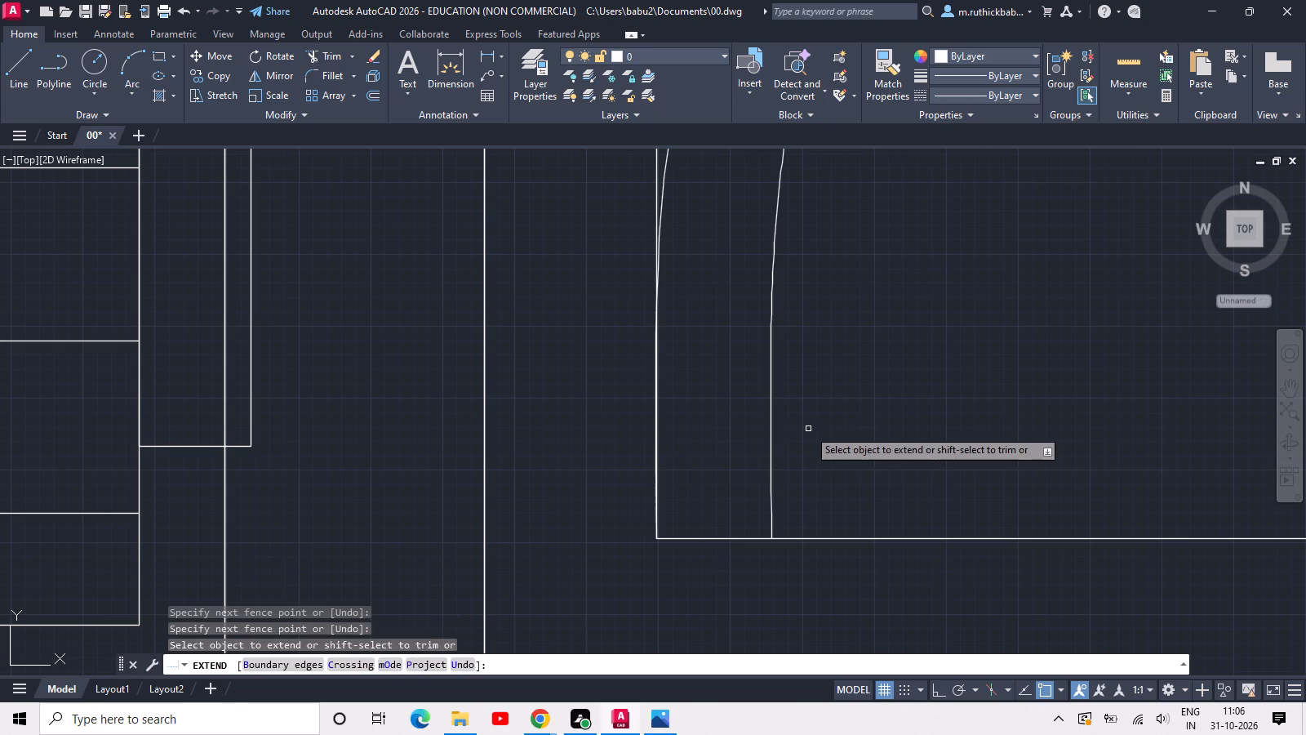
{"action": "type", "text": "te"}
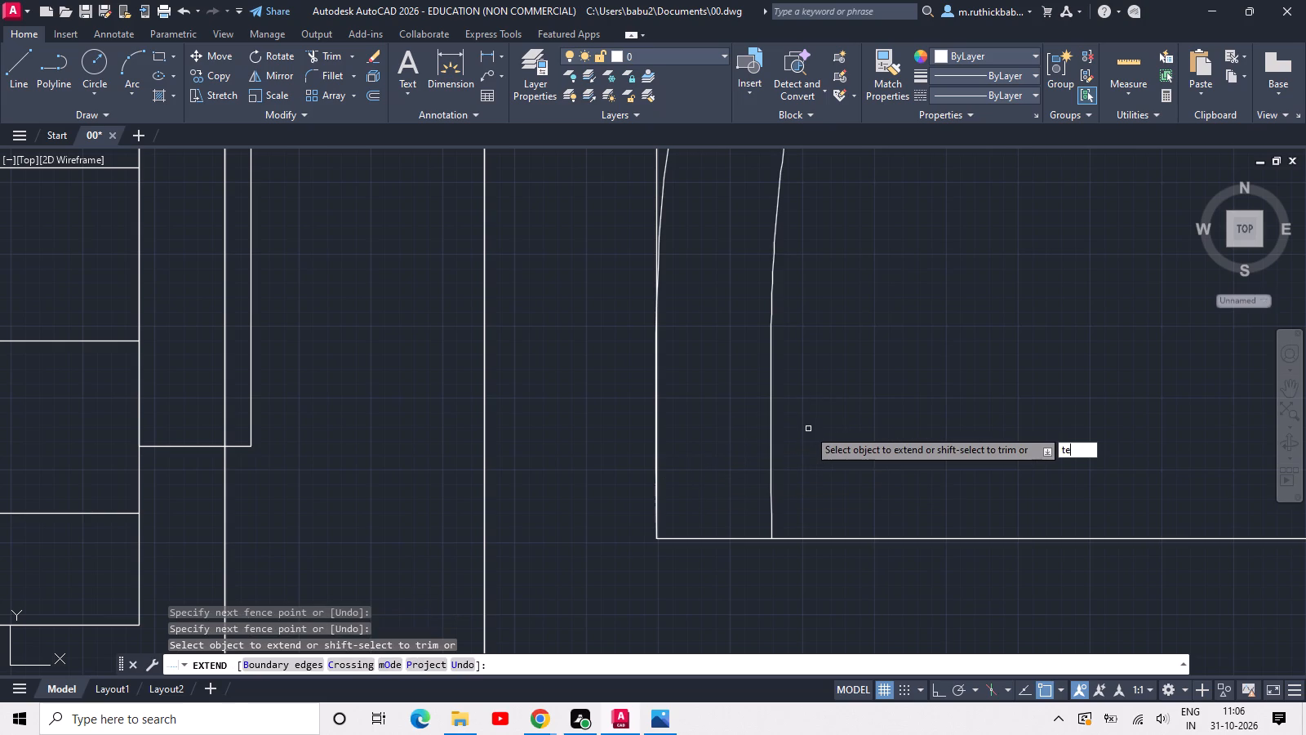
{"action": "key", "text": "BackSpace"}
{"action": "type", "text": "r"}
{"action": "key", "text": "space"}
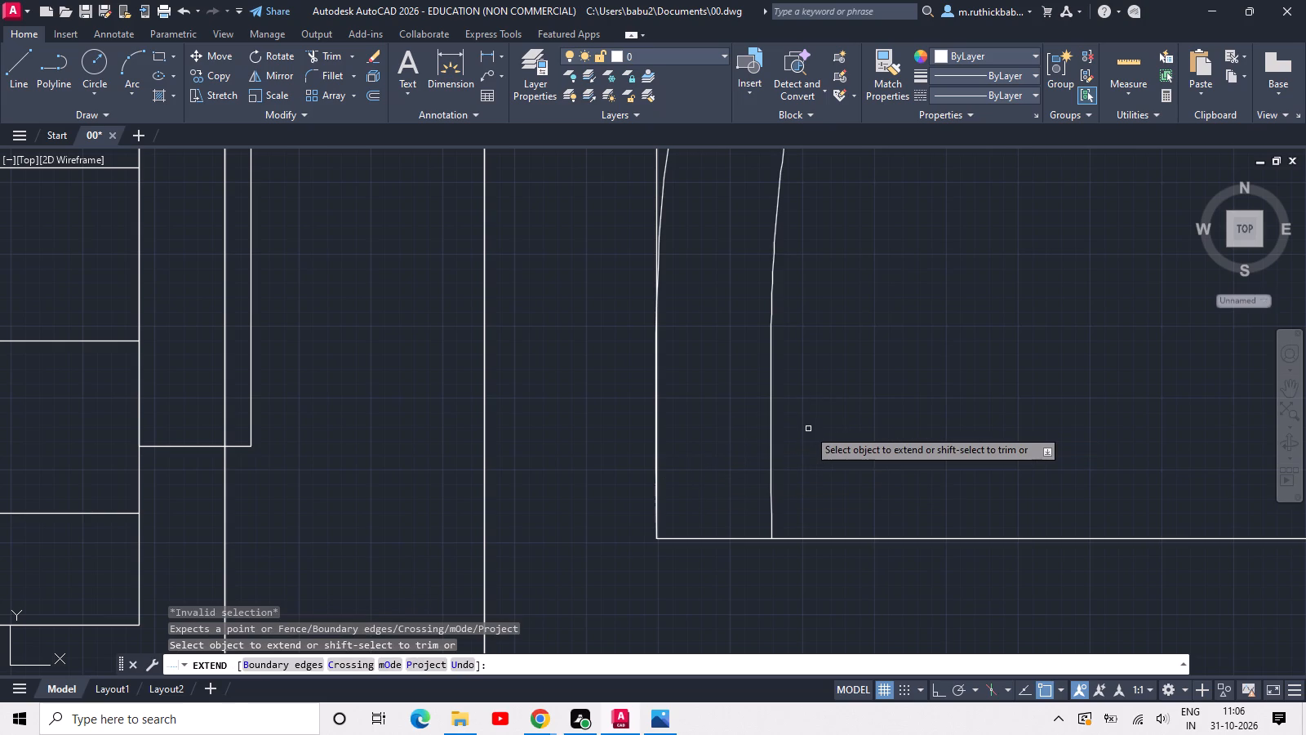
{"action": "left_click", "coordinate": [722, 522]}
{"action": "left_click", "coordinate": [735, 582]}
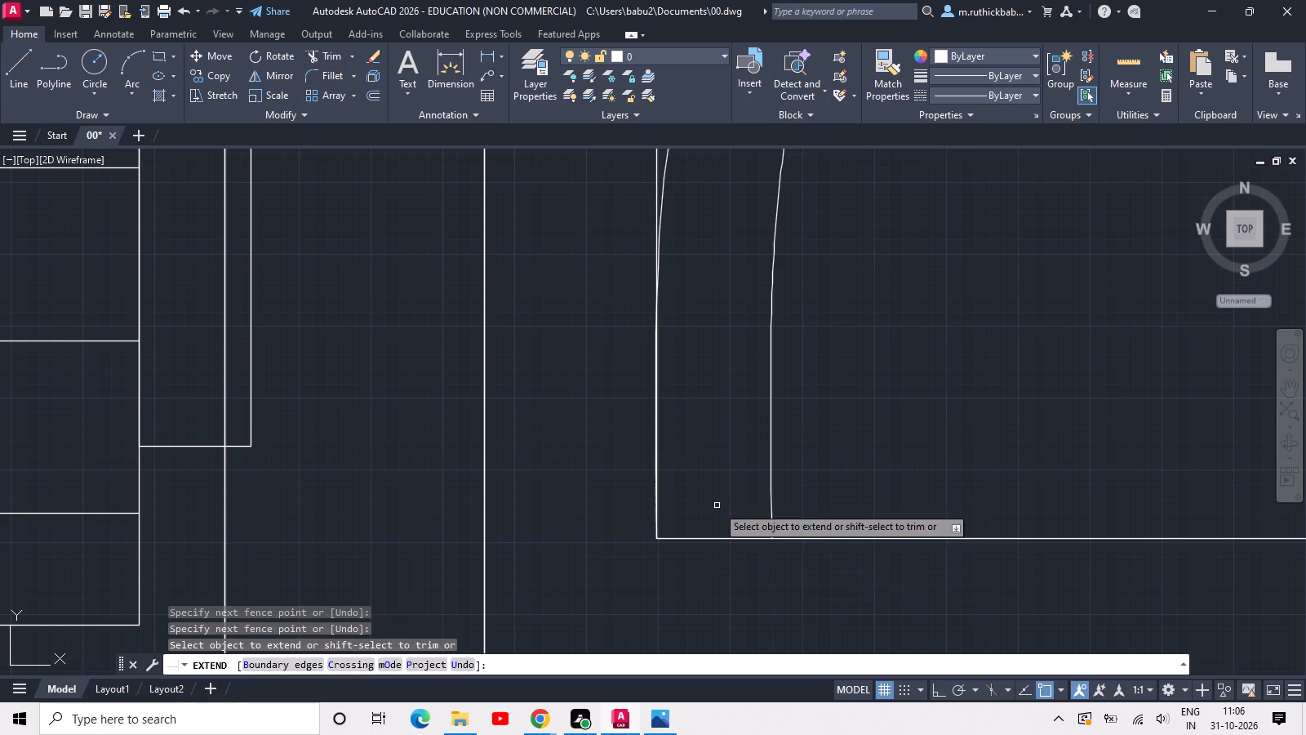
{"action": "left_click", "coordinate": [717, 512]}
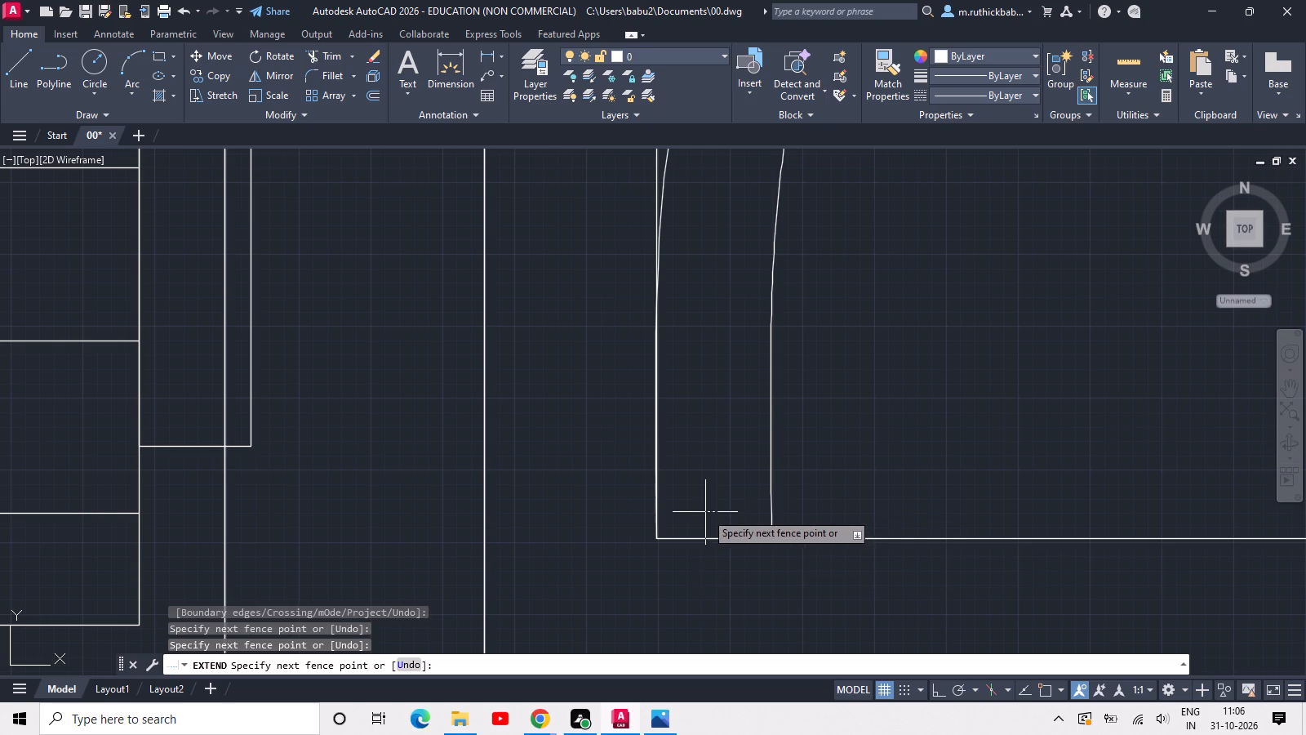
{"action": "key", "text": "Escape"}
Trim the inner square's bottom edge between its lower-left corner and the offset curve at the band's lower end.
{"action": "type", "text": "tr"}
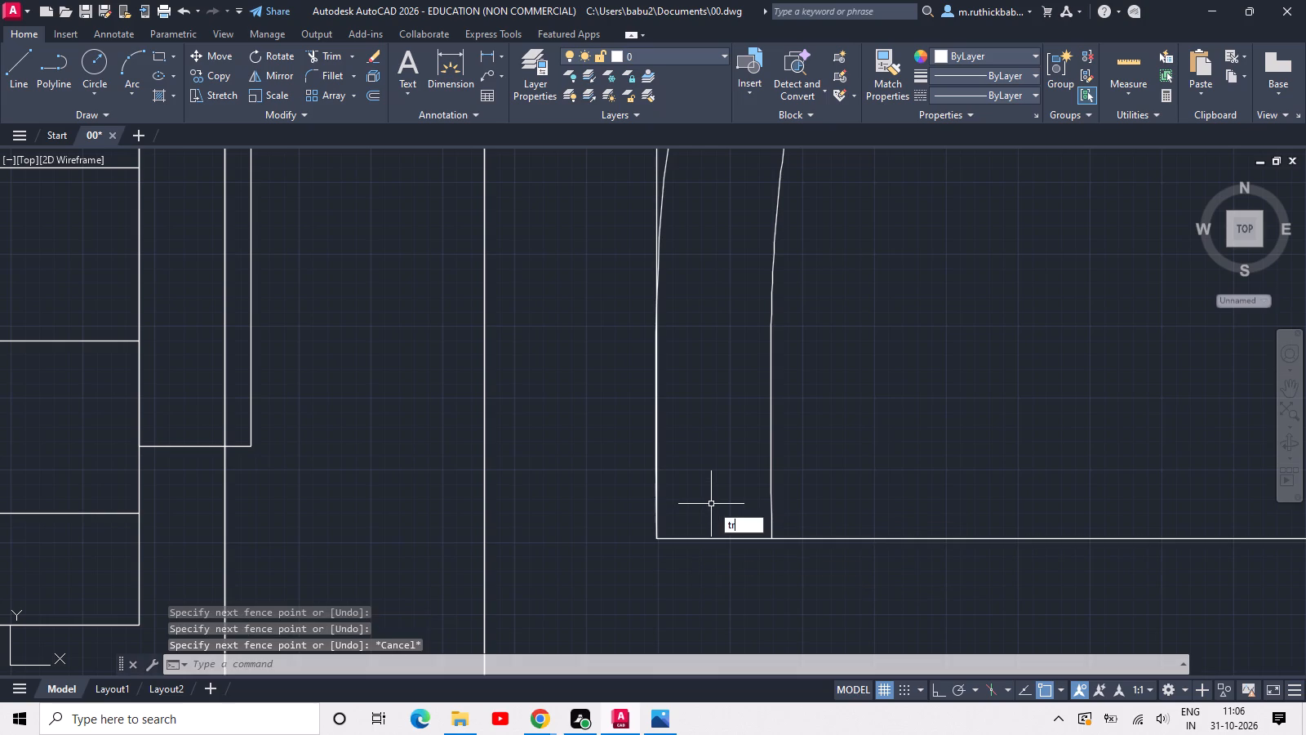
{"action": "key", "text": "space"}
{"action": "left_click", "coordinate": [695, 577]}
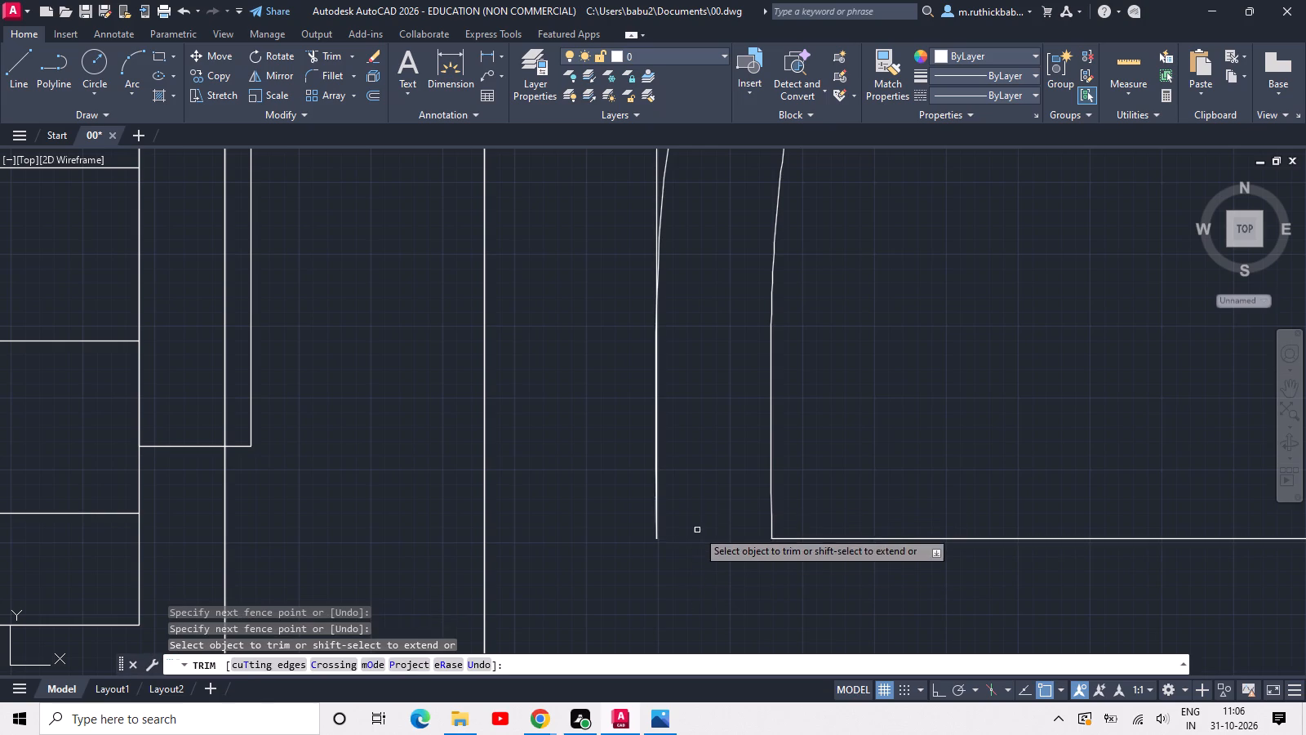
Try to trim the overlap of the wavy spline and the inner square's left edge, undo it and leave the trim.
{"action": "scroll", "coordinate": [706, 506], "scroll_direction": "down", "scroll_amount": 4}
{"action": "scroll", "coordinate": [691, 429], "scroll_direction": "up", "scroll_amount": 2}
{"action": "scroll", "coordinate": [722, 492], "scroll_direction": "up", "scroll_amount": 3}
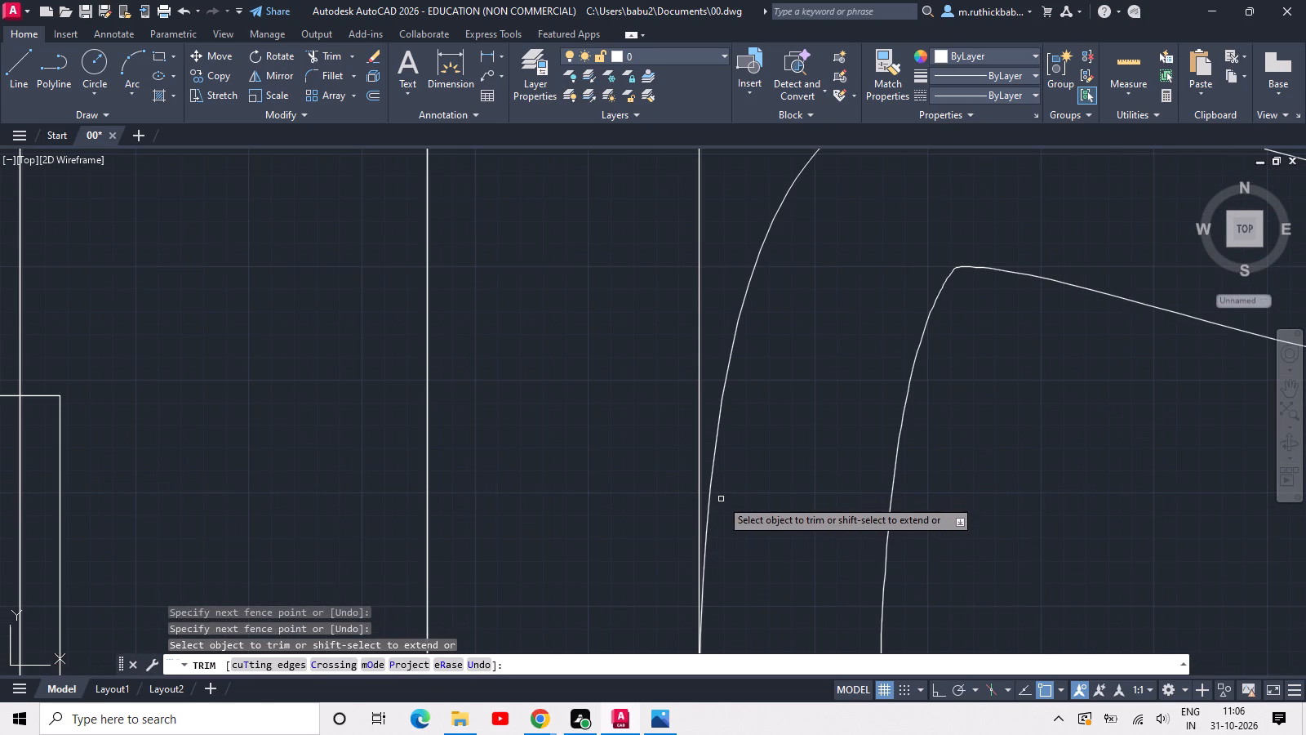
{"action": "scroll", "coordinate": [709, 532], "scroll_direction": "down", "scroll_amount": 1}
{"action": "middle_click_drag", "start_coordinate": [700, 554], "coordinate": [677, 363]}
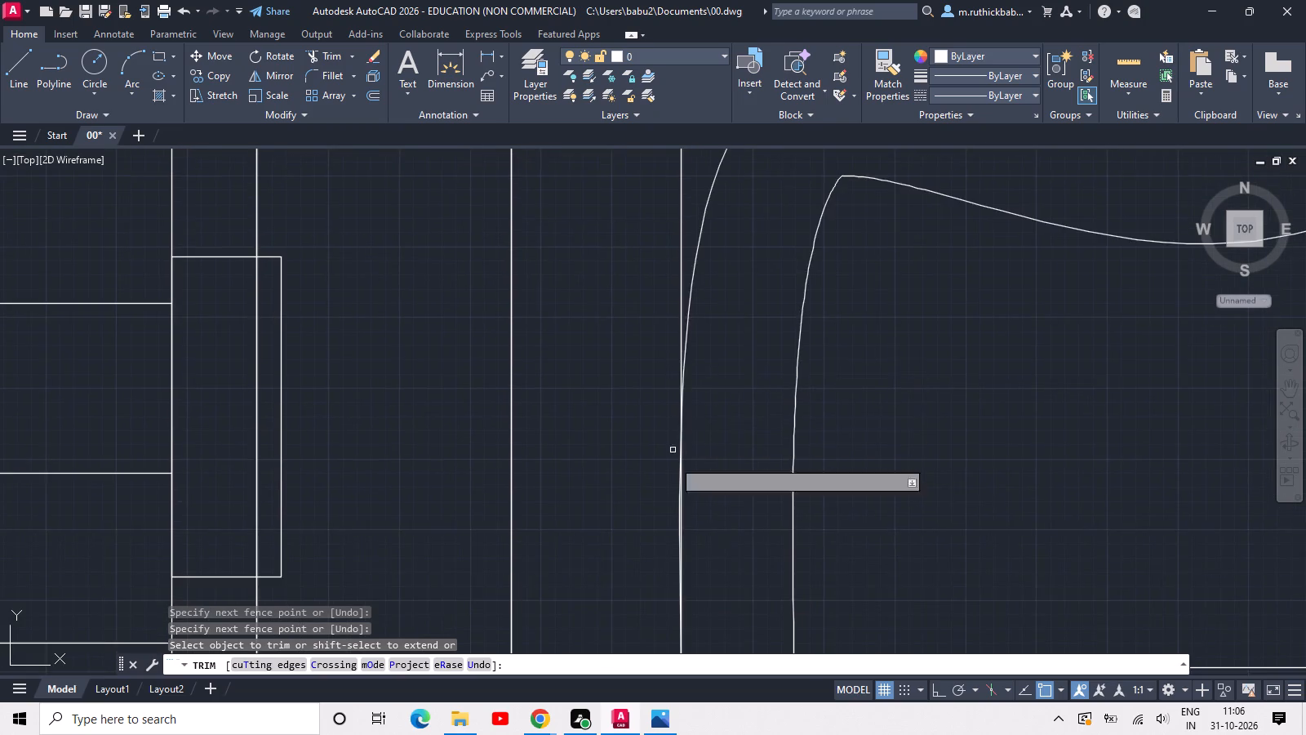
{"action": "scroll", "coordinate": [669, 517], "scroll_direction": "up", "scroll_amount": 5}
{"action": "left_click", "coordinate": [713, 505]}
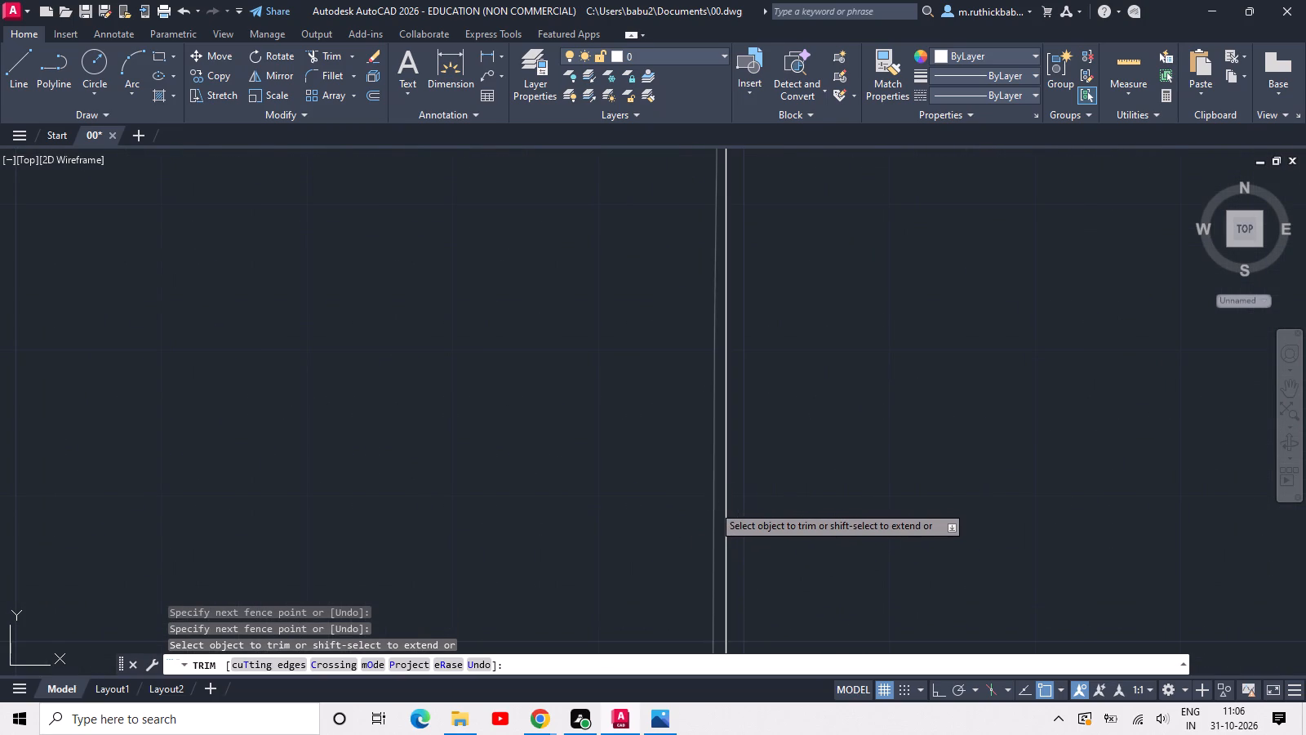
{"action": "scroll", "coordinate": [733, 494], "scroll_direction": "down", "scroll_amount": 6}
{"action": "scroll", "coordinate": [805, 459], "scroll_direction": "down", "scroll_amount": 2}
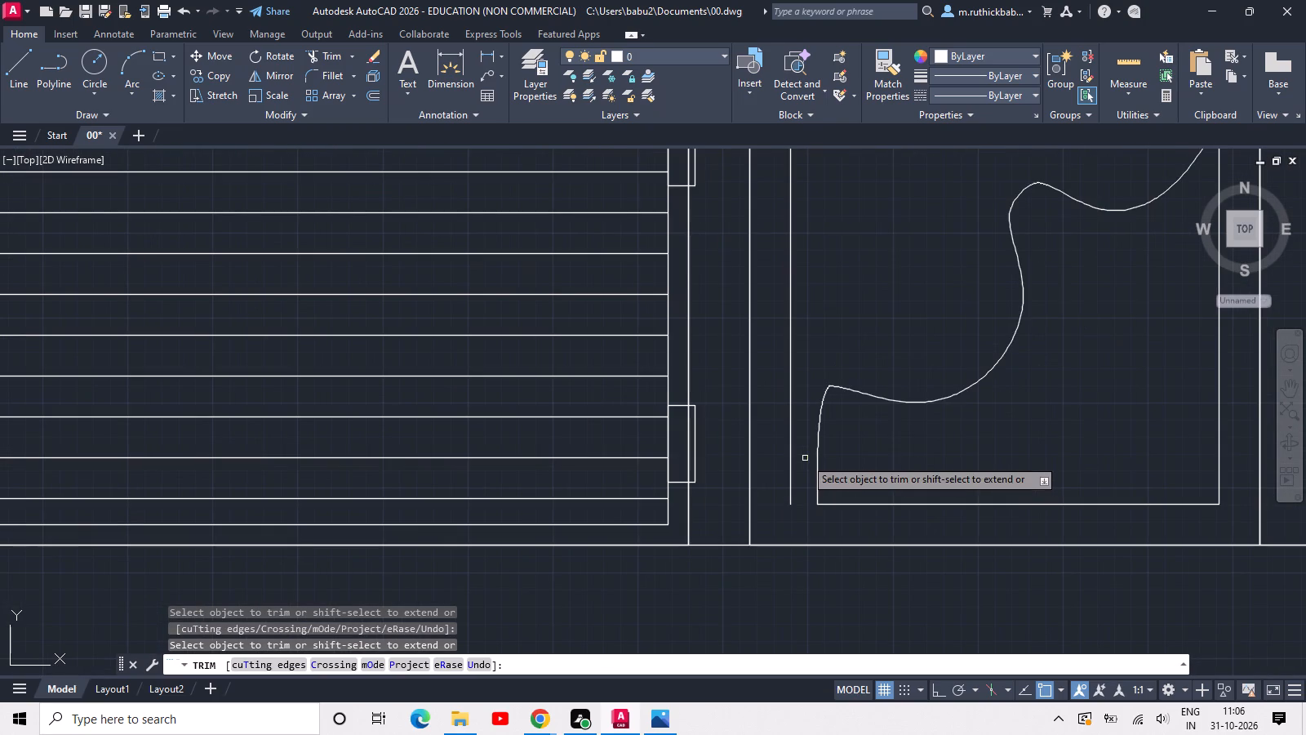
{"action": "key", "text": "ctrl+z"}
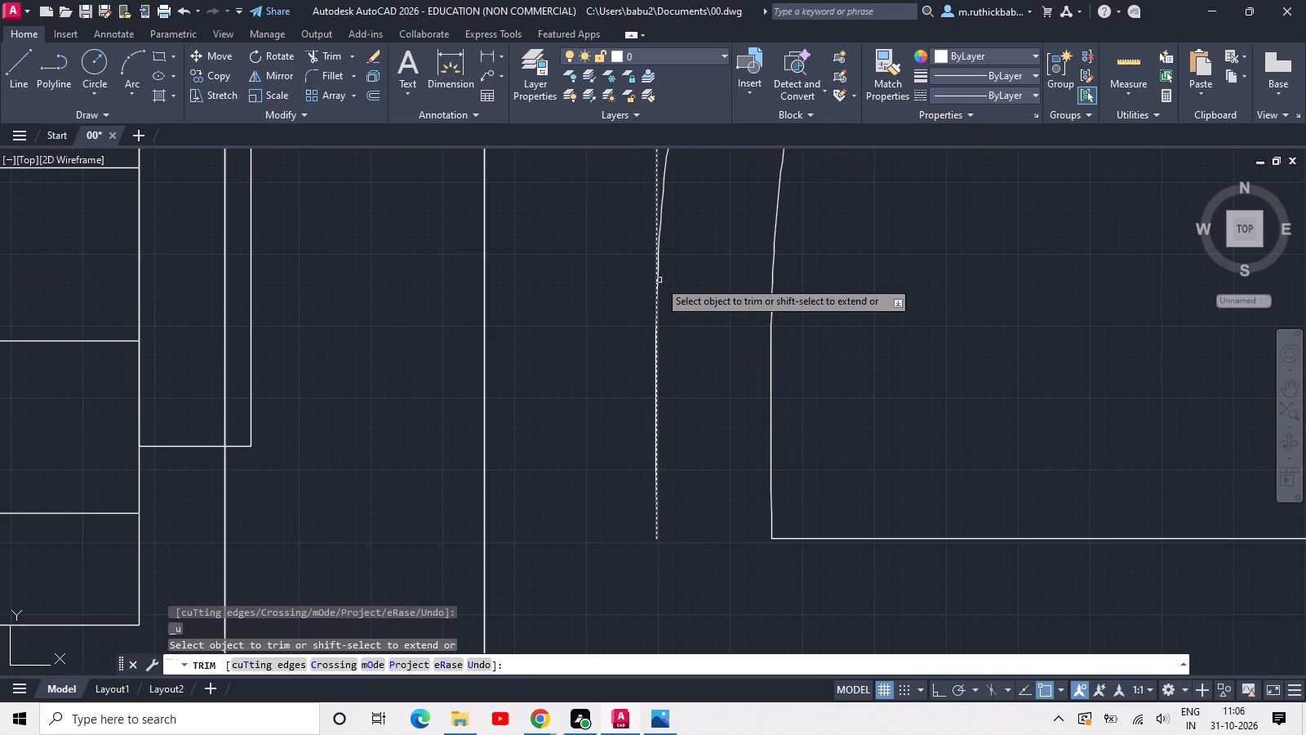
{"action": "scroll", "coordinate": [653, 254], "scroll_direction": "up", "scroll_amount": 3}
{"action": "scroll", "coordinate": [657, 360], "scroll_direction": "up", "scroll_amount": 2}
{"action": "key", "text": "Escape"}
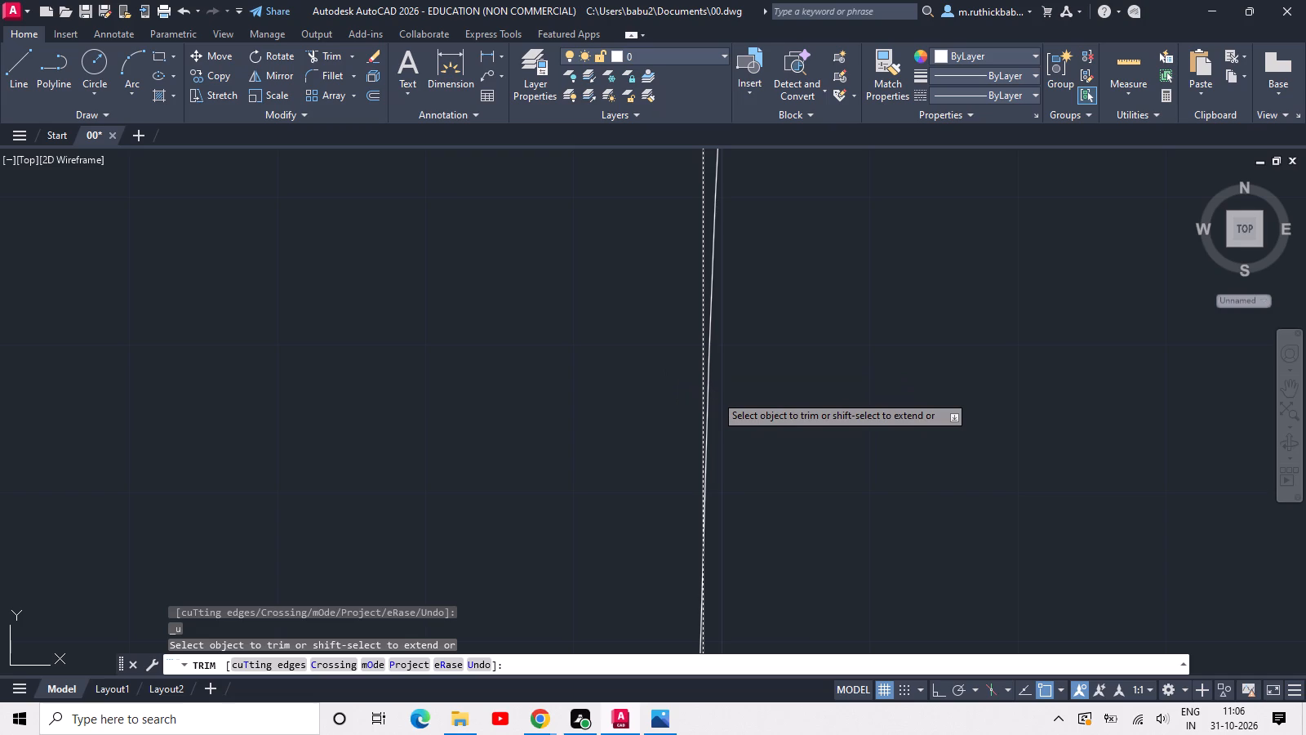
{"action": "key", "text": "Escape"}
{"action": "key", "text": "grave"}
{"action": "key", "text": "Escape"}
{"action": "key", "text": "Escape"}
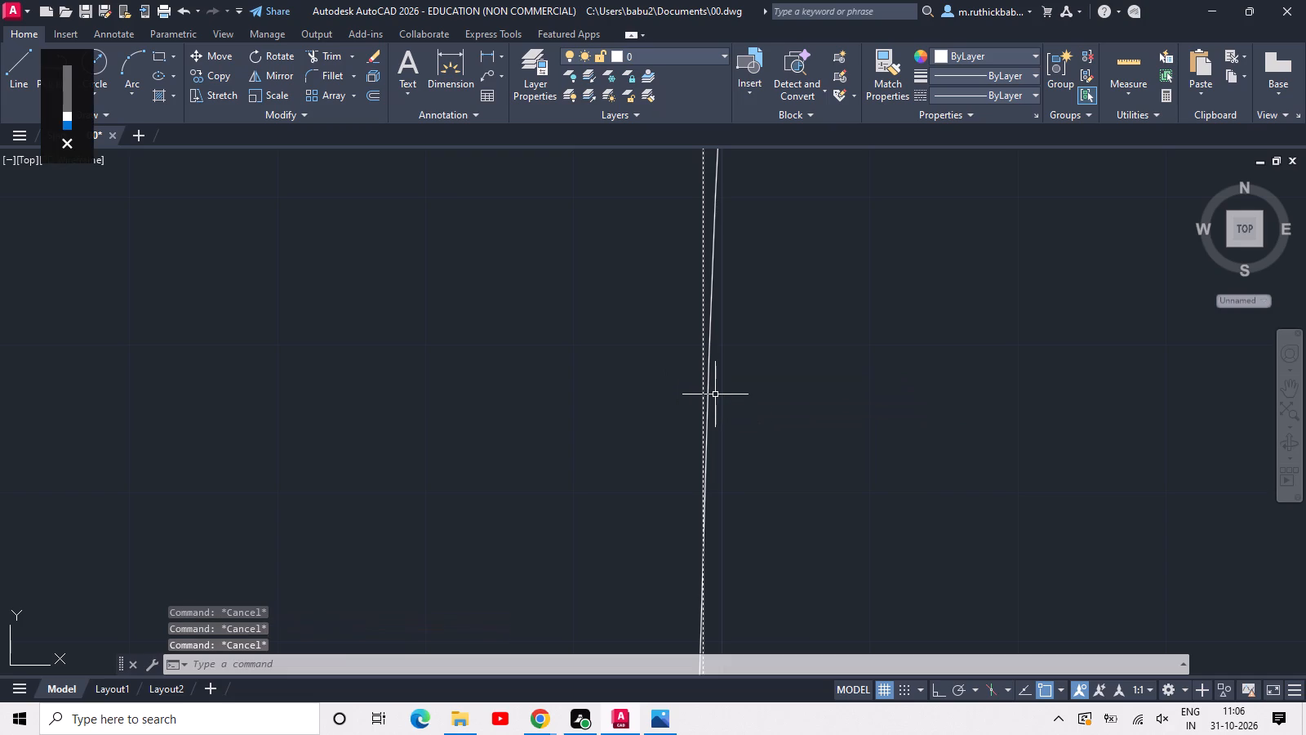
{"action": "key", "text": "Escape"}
Draw a rectangle across the bottom of the upper-floor opening, from the edge of the vertical slats to the opening's lower-right corner.
{"action": "scroll", "coordinate": [717, 393], "scroll_direction": "down", "scroll_amount": 7}
{"action": "middle_click_drag", "start_coordinate": [933, 358], "coordinate": [815, 399]}
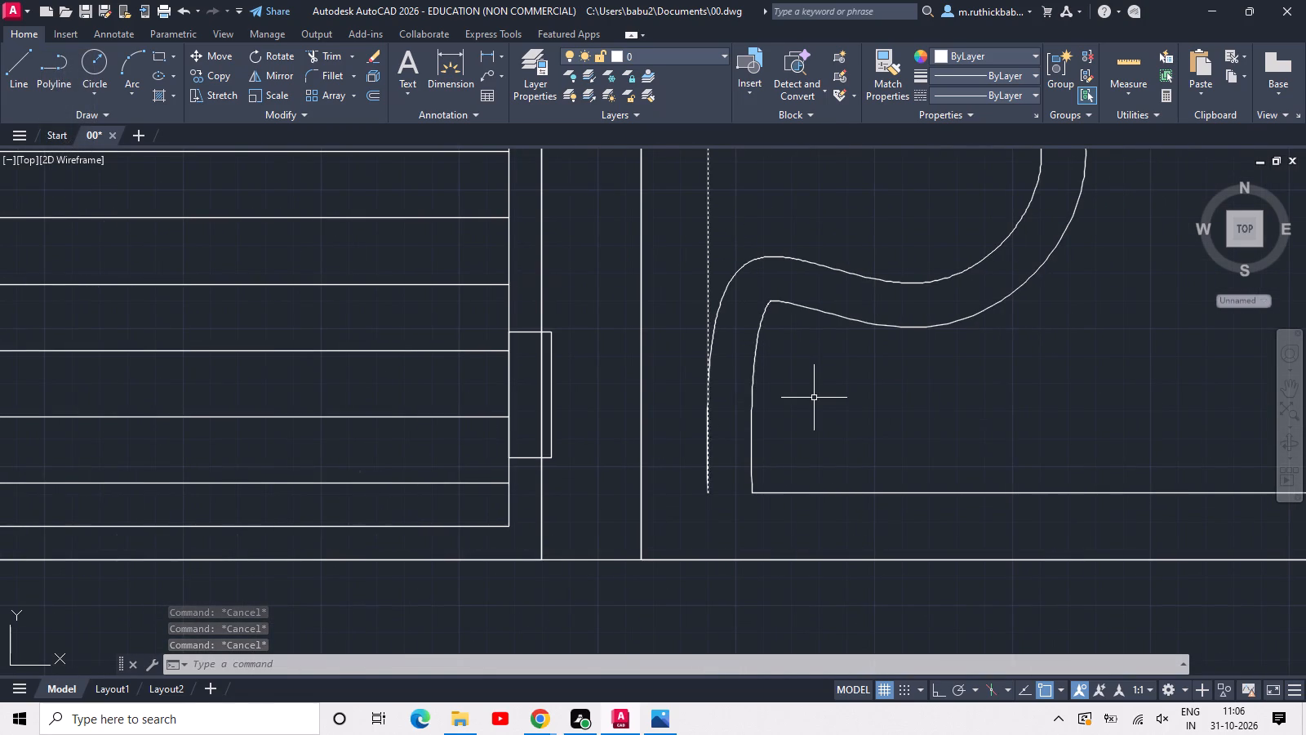
{"action": "scroll", "coordinate": [814, 398], "scroll_direction": "down", "scroll_amount": 1}
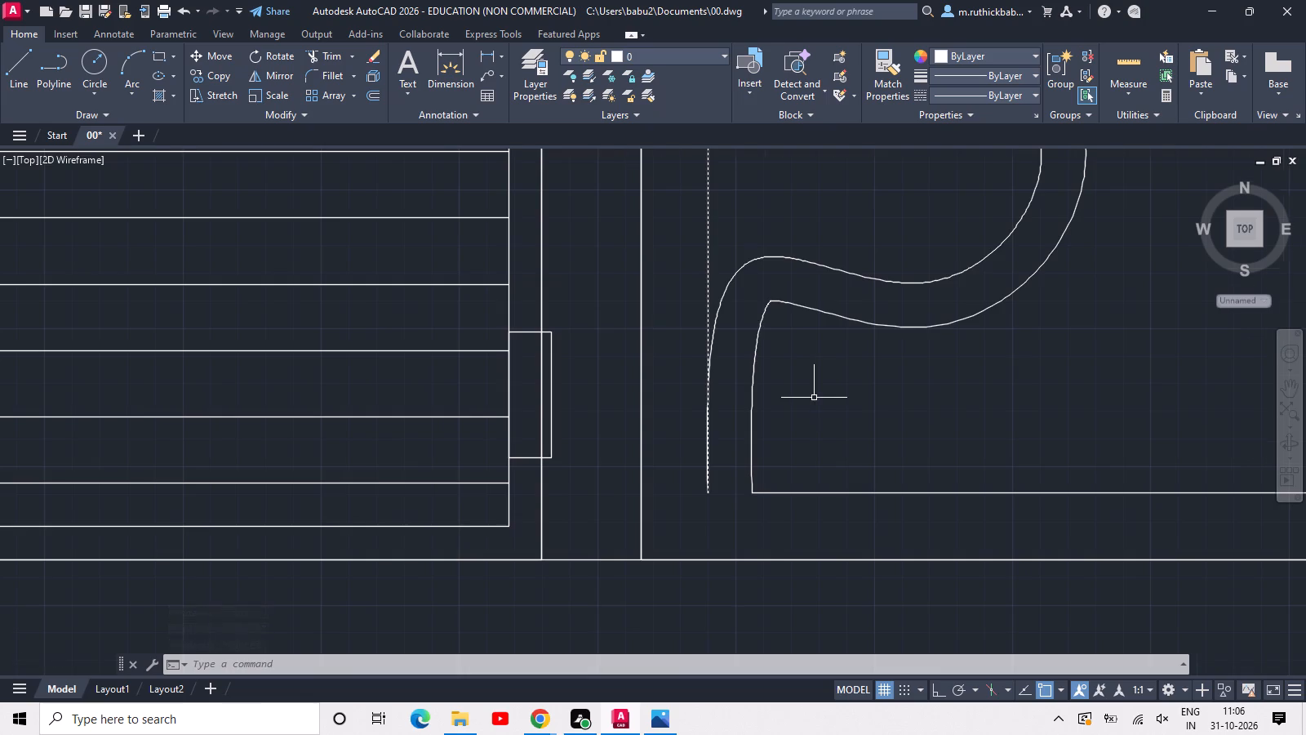
{"action": "scroll", "coordinate": [814, 398], "scroll_direction": "down", "scroll_amount": 1}
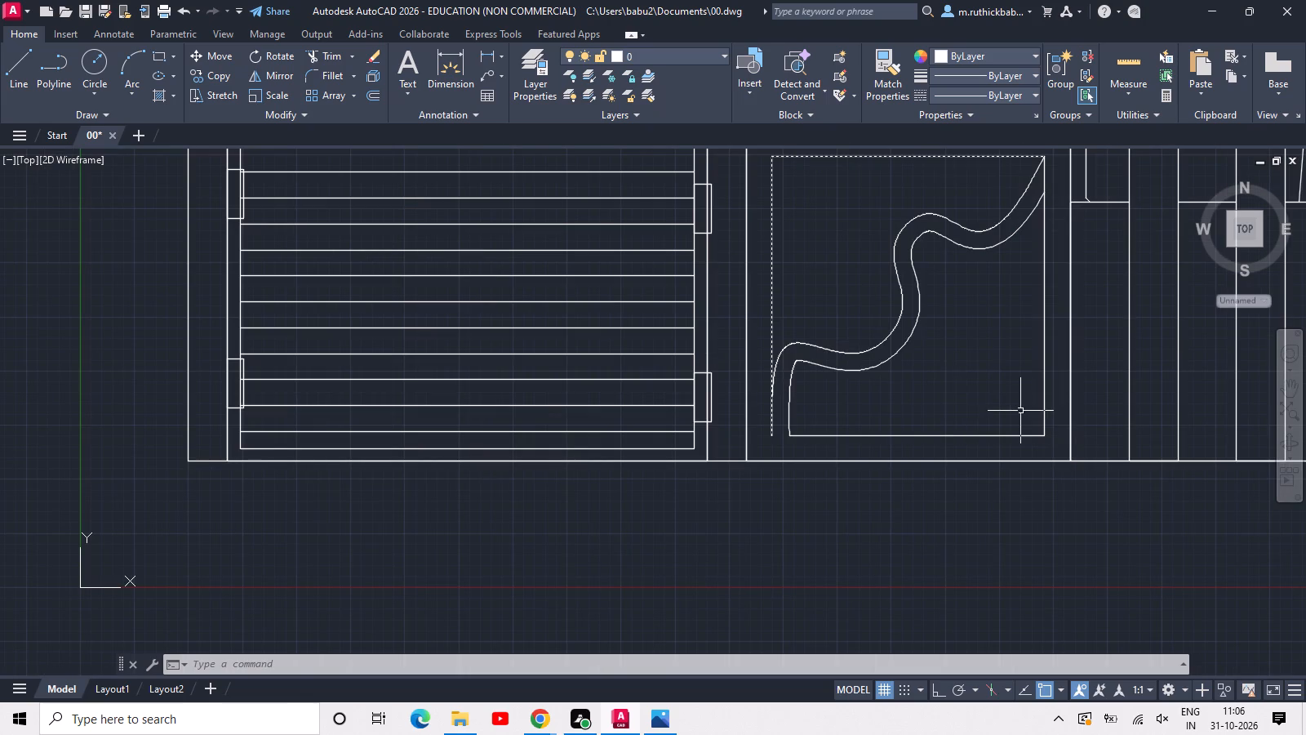
{"action": "scroll", "coordinate": [1023, 411], "scroll_direction": "down", "scroll_amount": 3}
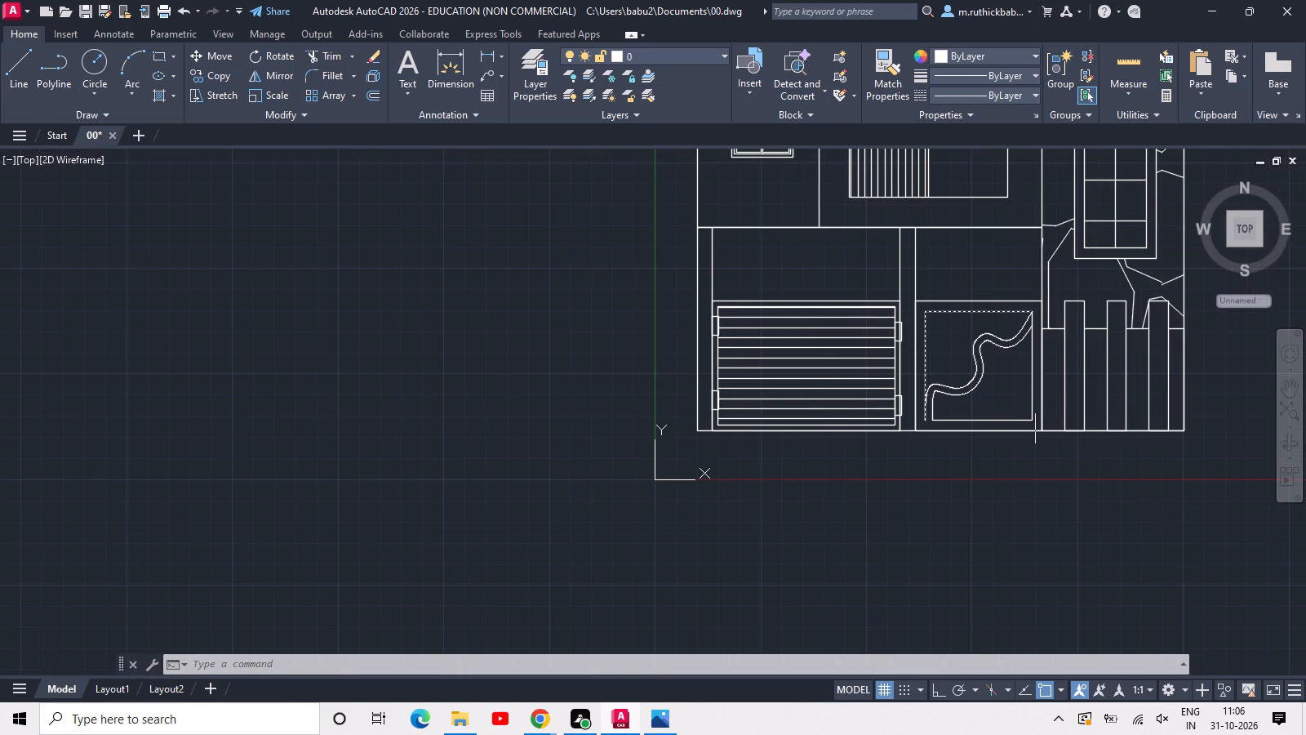
{"action": "middle_click_drag", "start_coordinate": [1088, 402], "coordinate": [844, 457]}
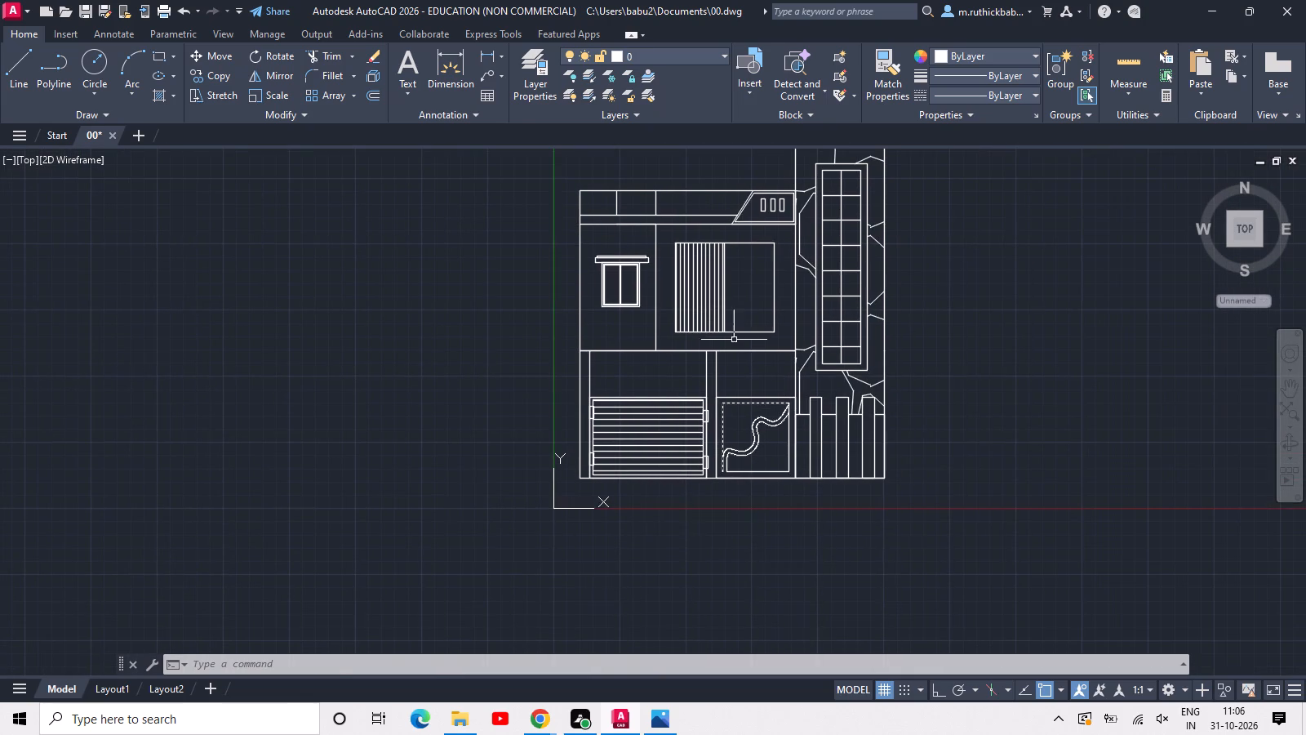
{"action": "scroll", "coordinate": [734, 328], "scroll_direction": "up", "scroll_amount": 4}
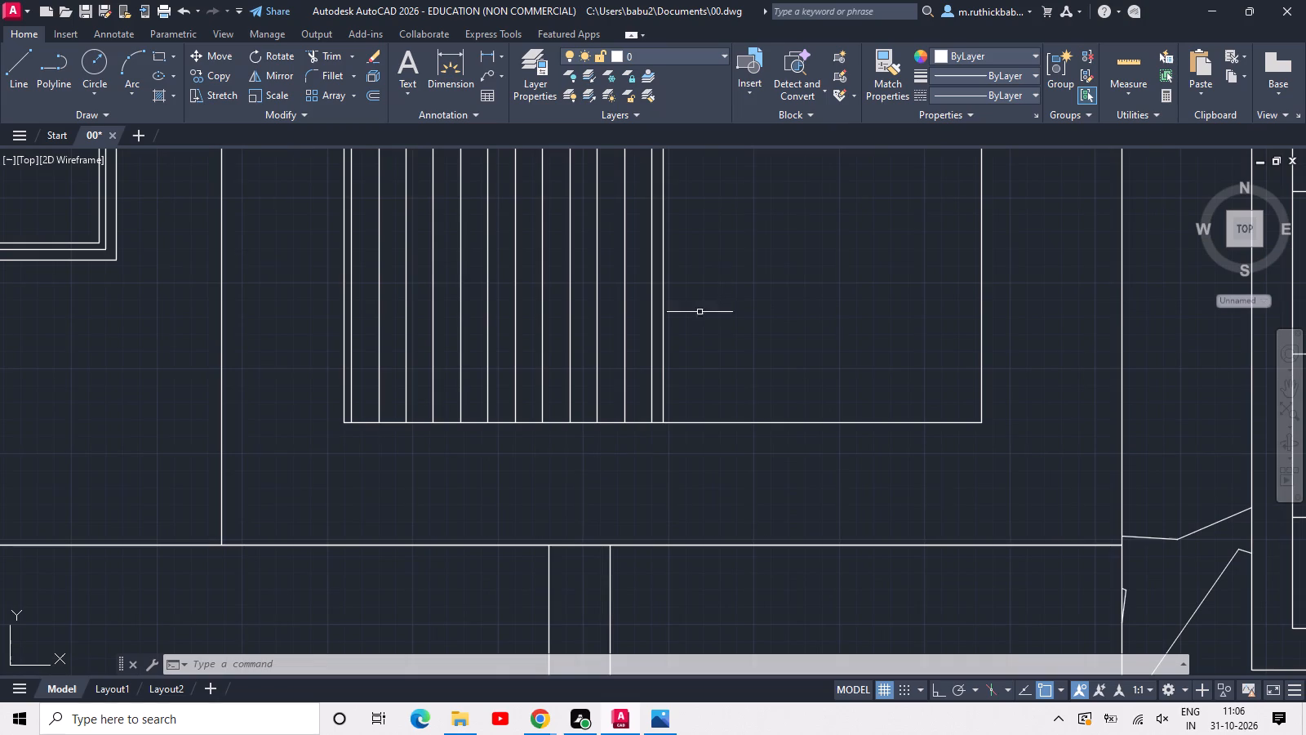
{"action": "left_click", "coordinate": [153, 57]}
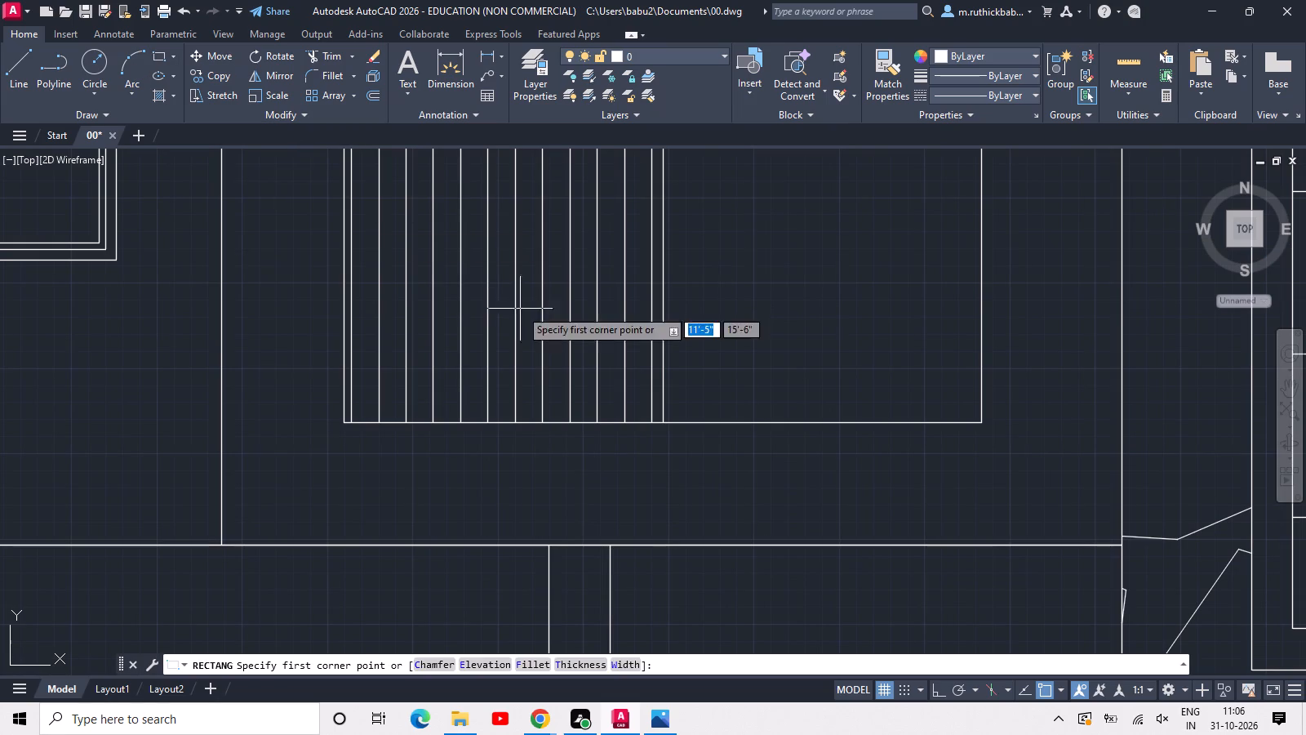
{"action": "left_click", "coordinate": [664, 308]}
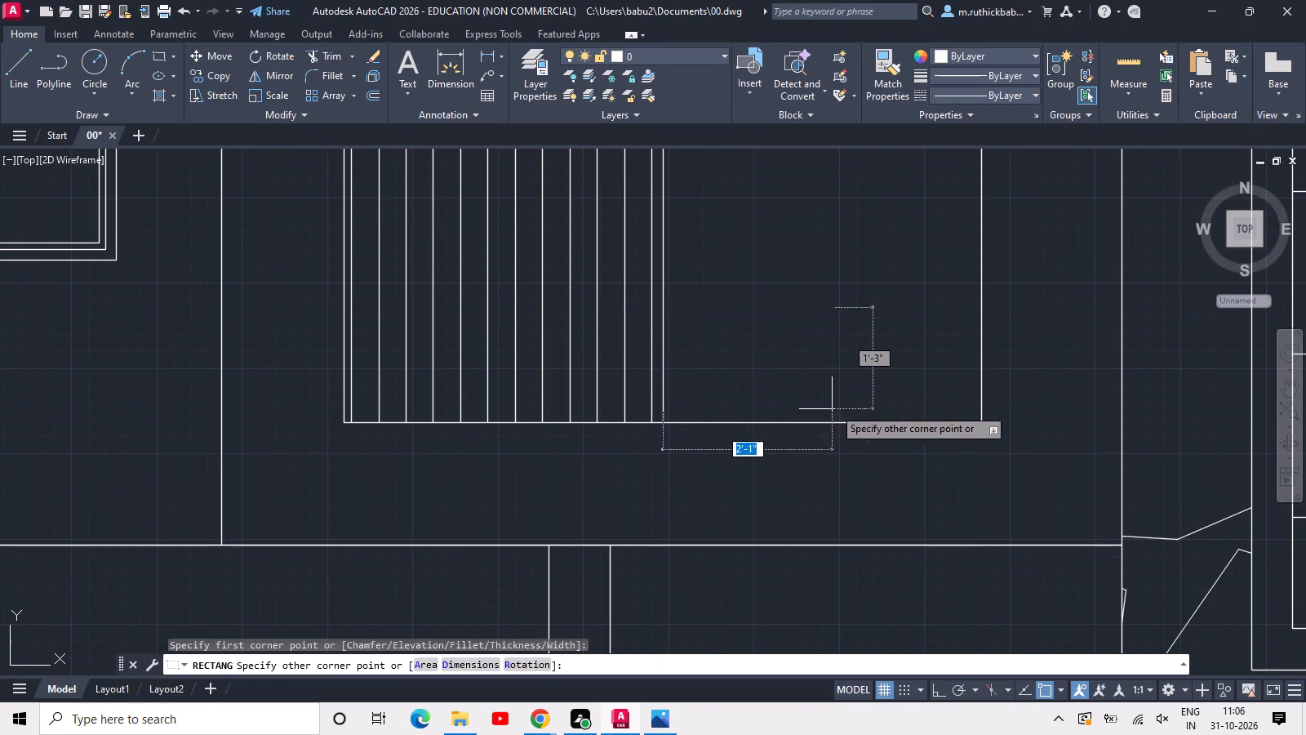
{"action": "left_click", "coordinate": [974, 419]}
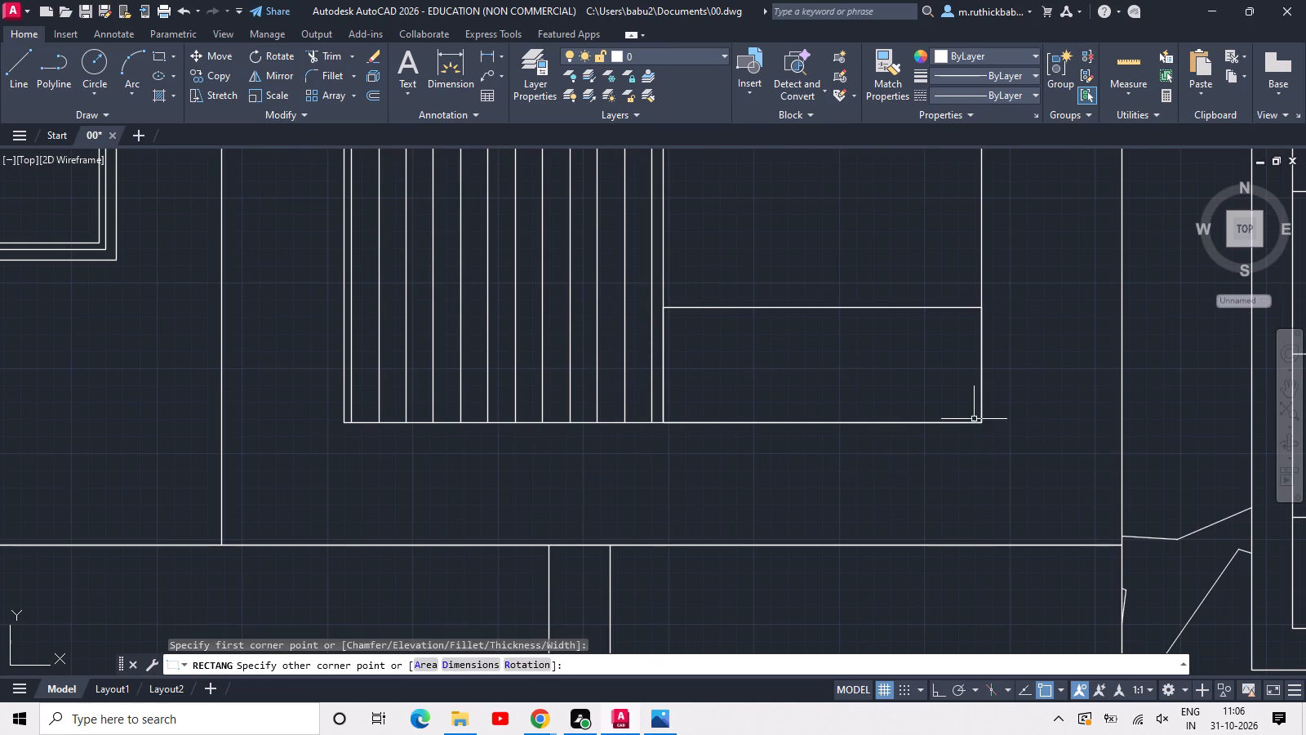
Offset the new rectangle at the bottom of the upper-floor opening 2" inward.
{"action": "type", "text": "off 4"}
{"action": "key", "text": "space"}
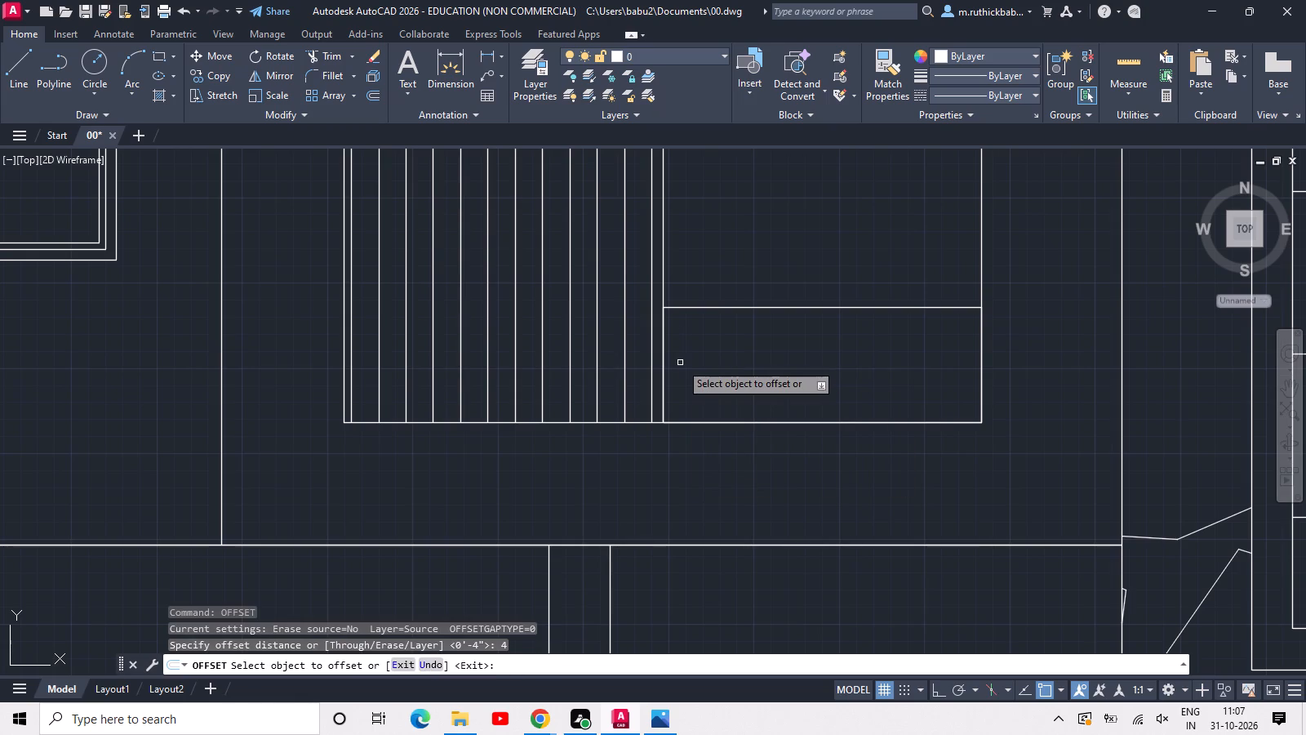
{"action": "left_click", "coordinate": [741, 308]}
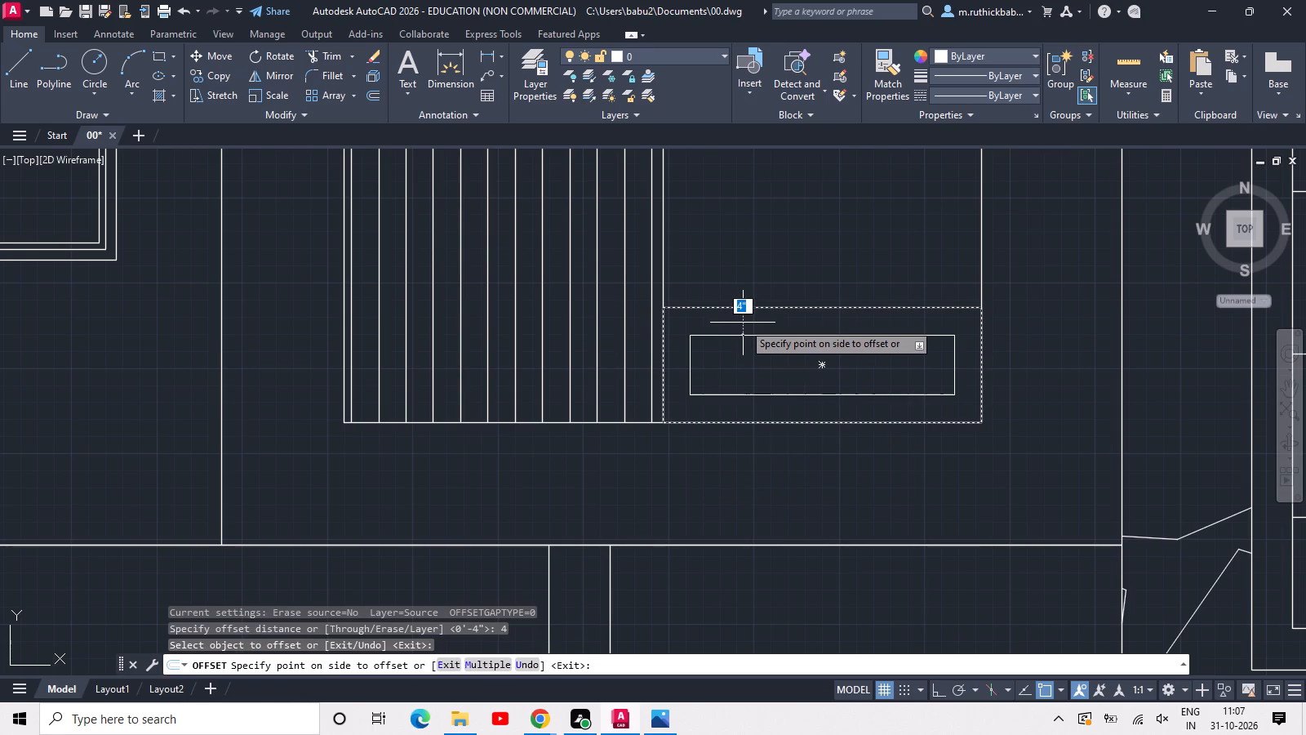
{"action": "key", "text": "2"}
{"action": "key", "text": "Return"}
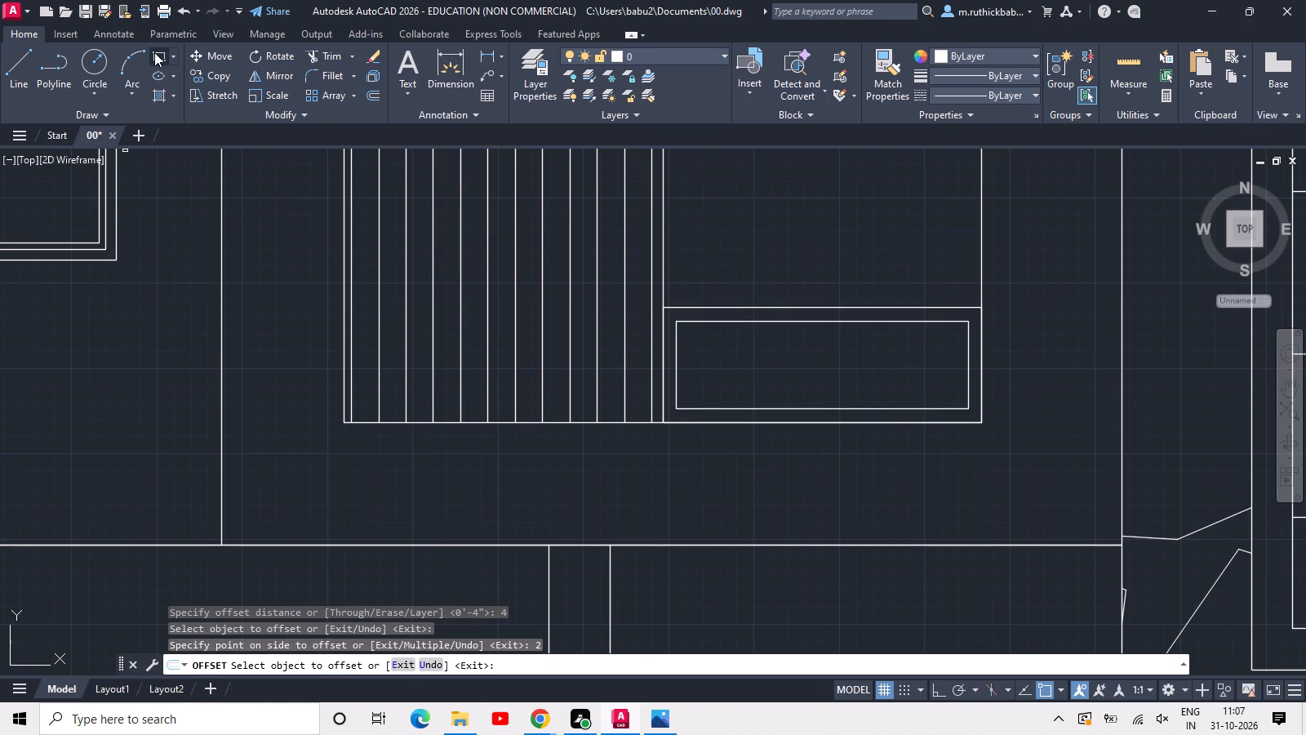
Draw a narrow vertical rectangle as a mullion at the middle of the inset panel, from its top edge to its bottom edge.
{"action": "left_click", "coordinate": [154, 51]}
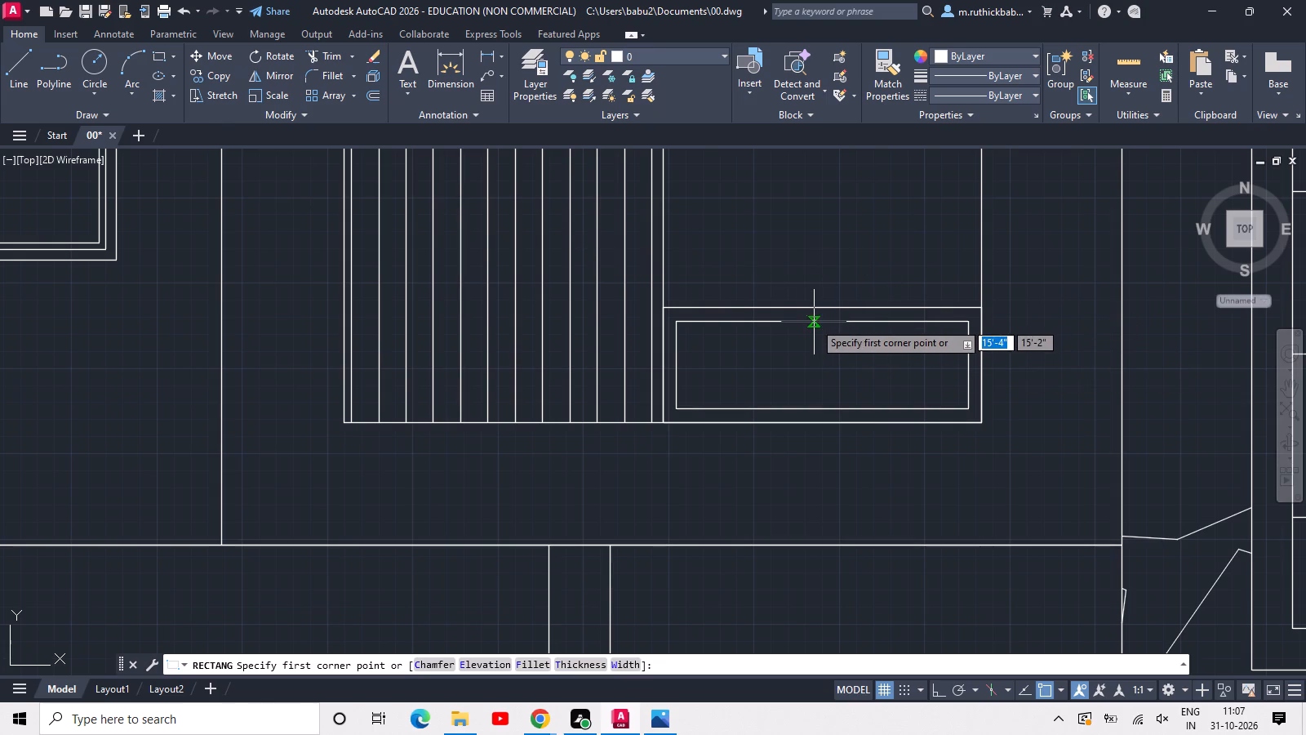
{"action": "left_click", "coordinate": [814, 322]}
{"action": "left_click", "coordinate": [825, 408]}
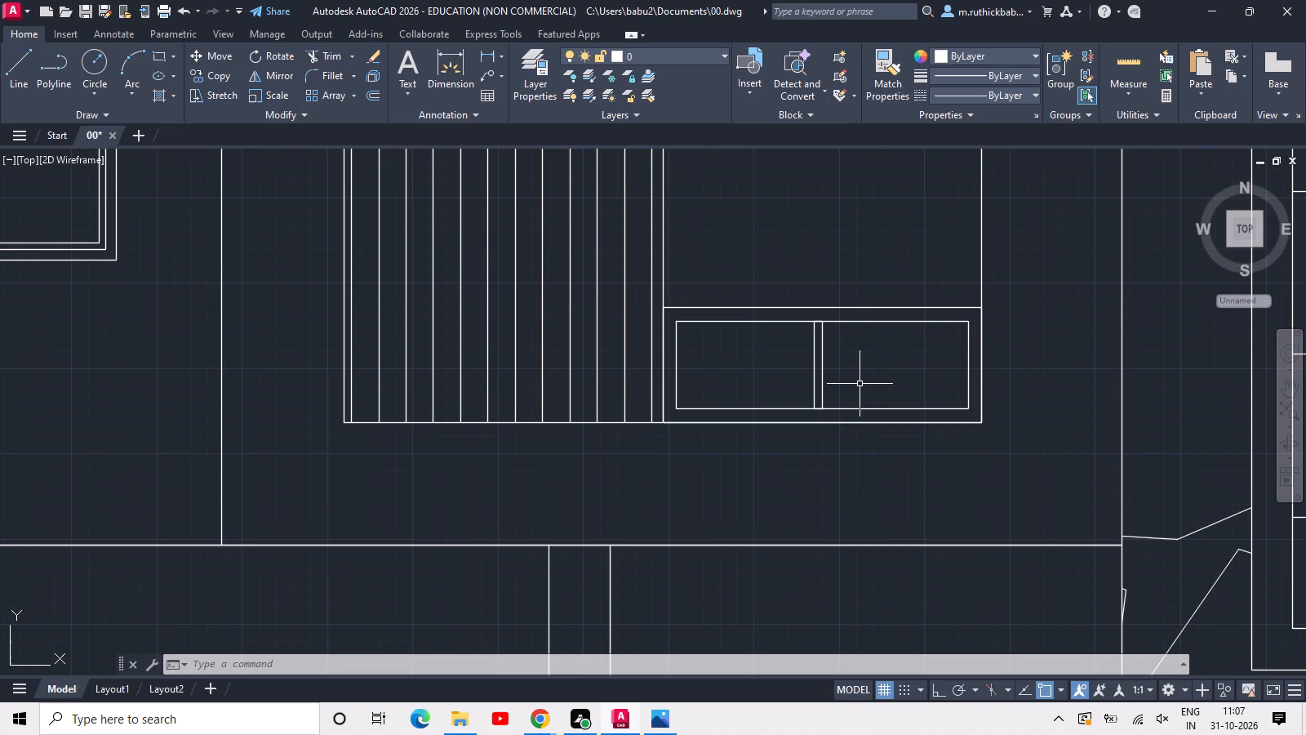
Offset the horizontal floor line between the lower and upper storeys 12" downward to form a slab band.
{"action": "scroll", "coordinate": [860, 384], "scroll_direction": "down", "scroll_amount": 1}
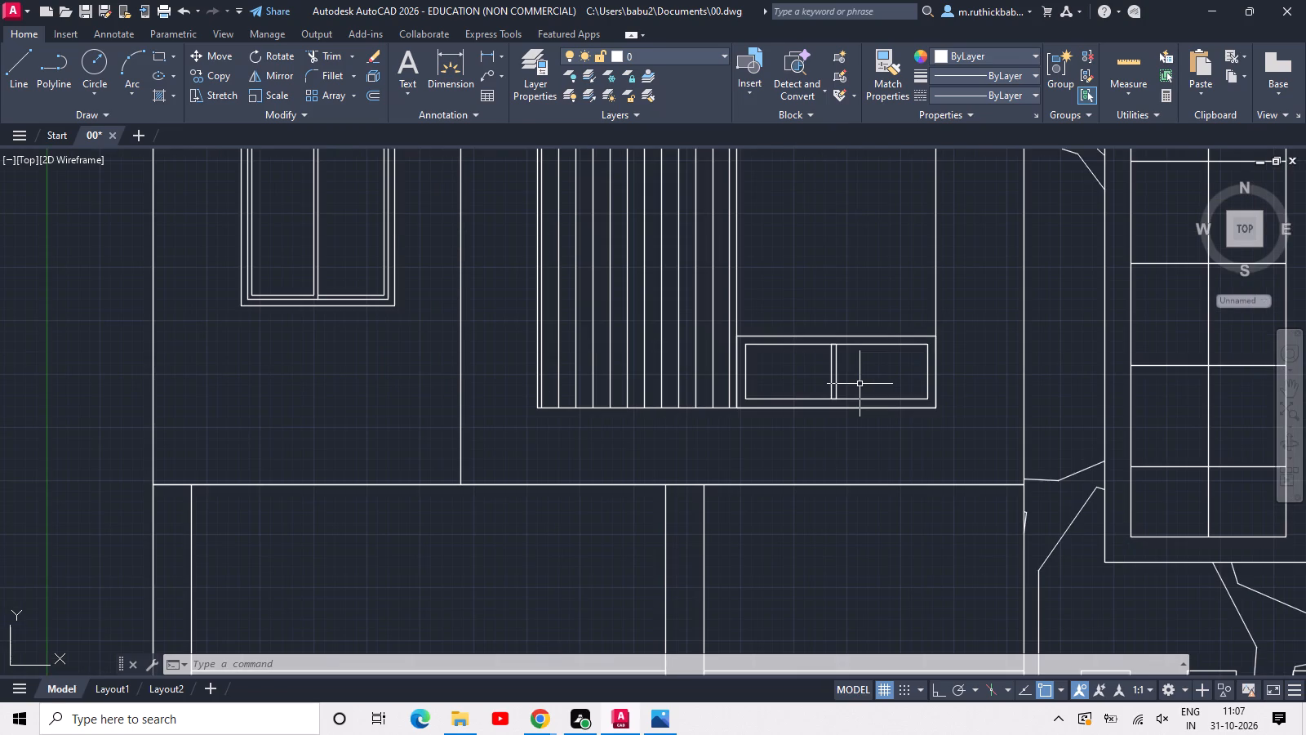
{"action": "scroll", "coordinate": [860, 384], "scroll_direction": "down", "scroll_amount": 1}
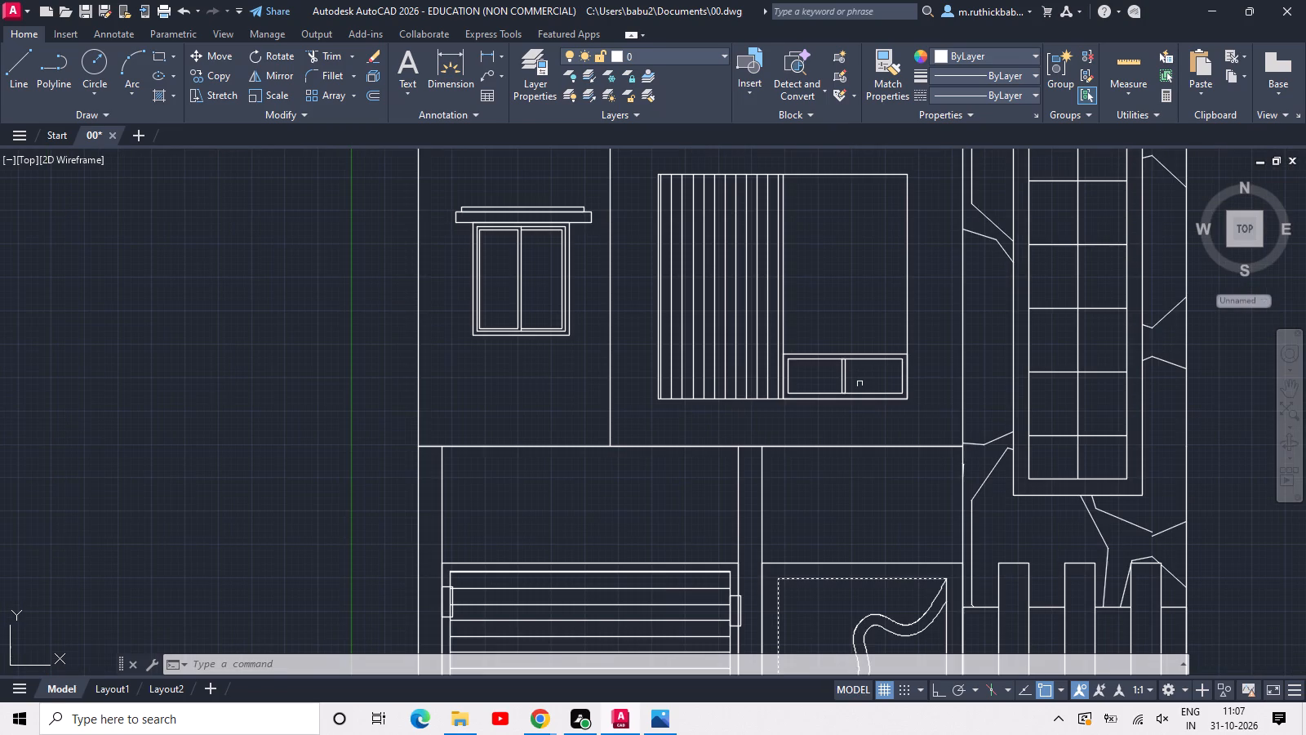
{"action": "middle_click_drag", "start_coordinate": [860, 384], "coordinate": [753, 452]}
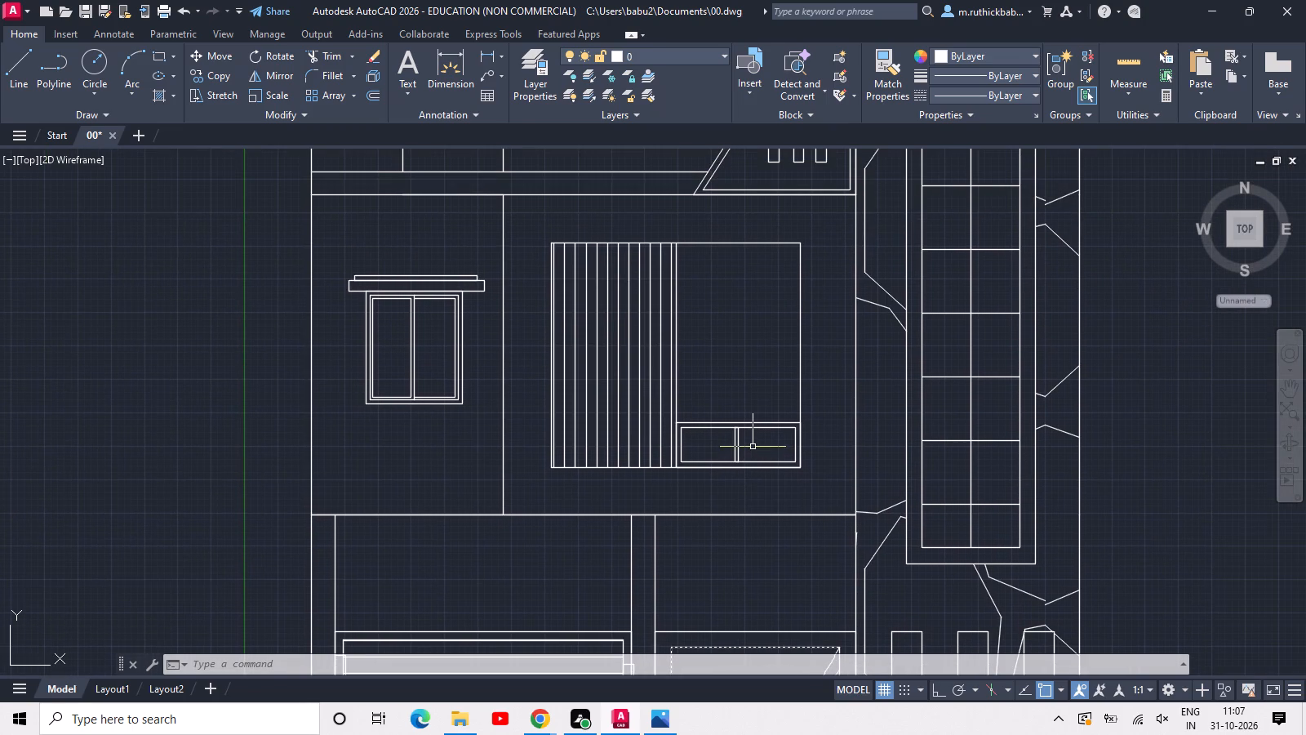
{"action": "scroll", "coordinate": [753, 447], "scroll_direction": "down", "scroll_amount": 1}
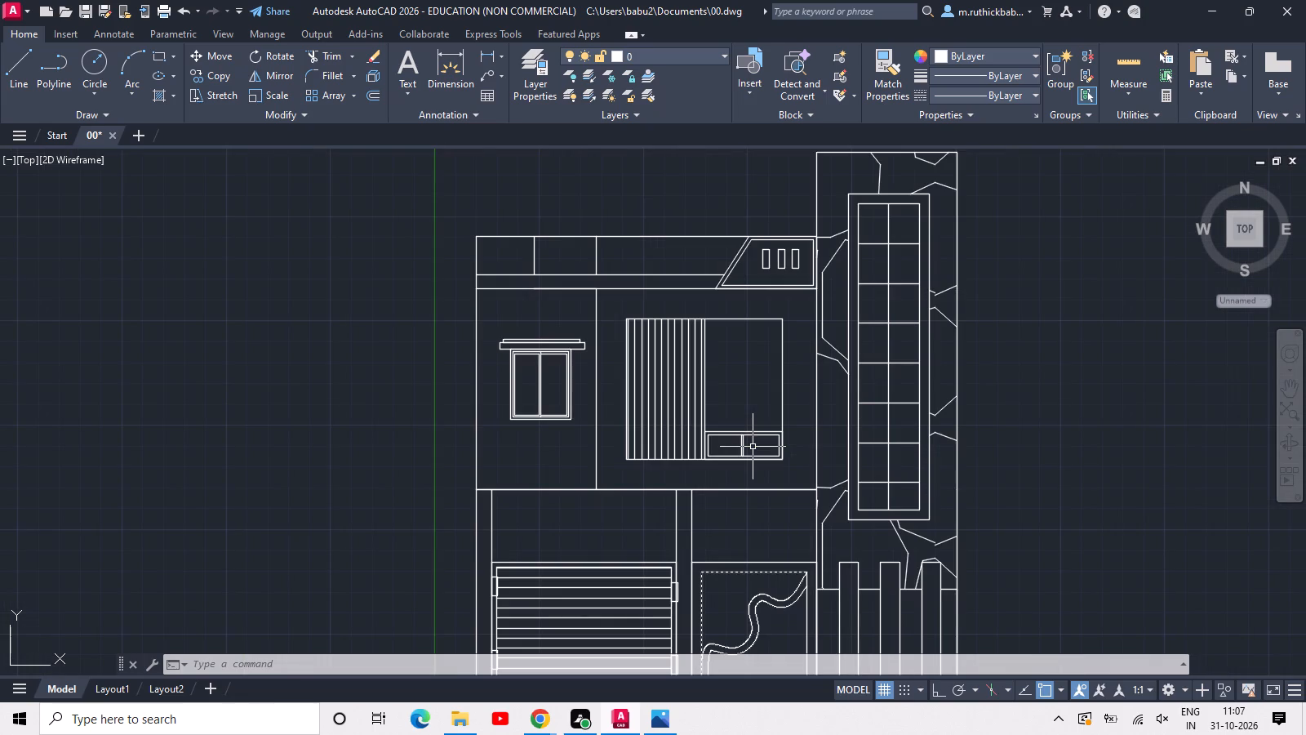
{"action": "scroll", "coordinate": [753, 447], "scroll_direction": "down", "scroll_amount": 1}
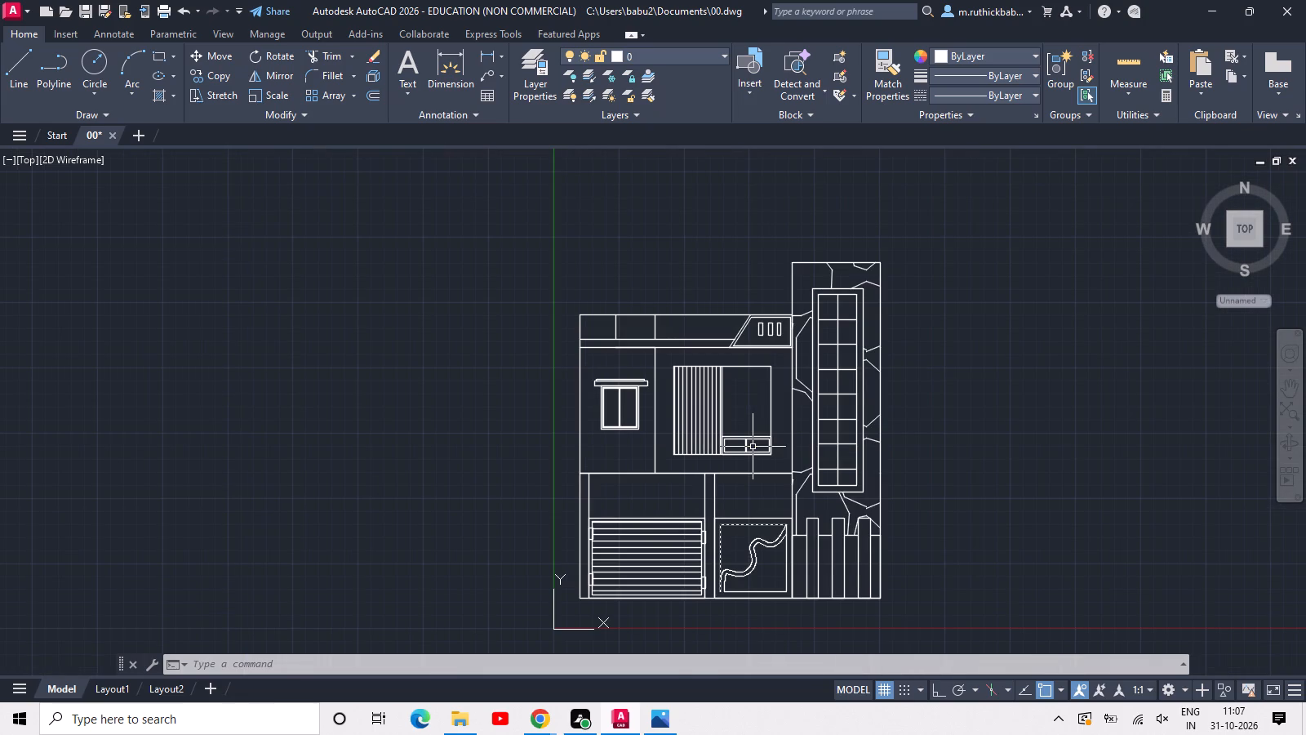
{"action": "scroll", "coordinate": [753, 447], "scroll_direction": "down", "scroll_amount": 1}
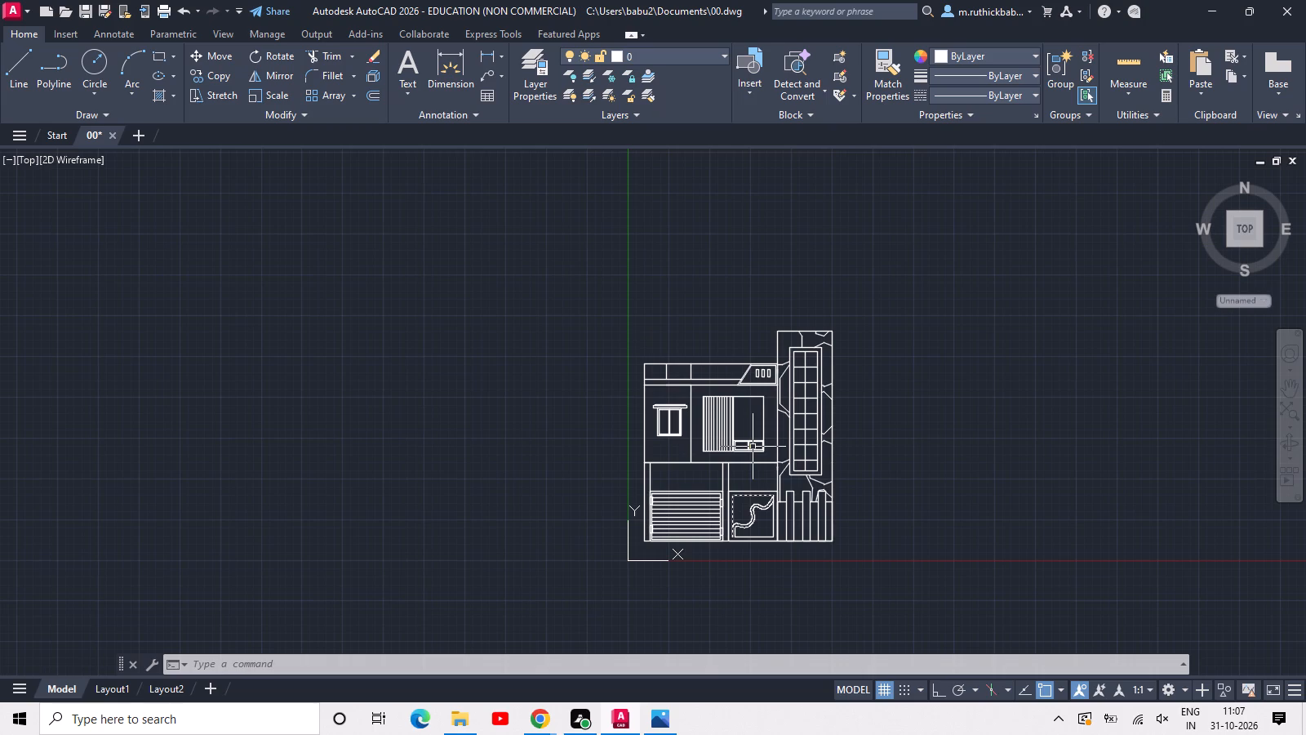
{"action": "scroll", "coordinate": [753, 447], "scroll_direction": "down", "scroll_amount": 1}
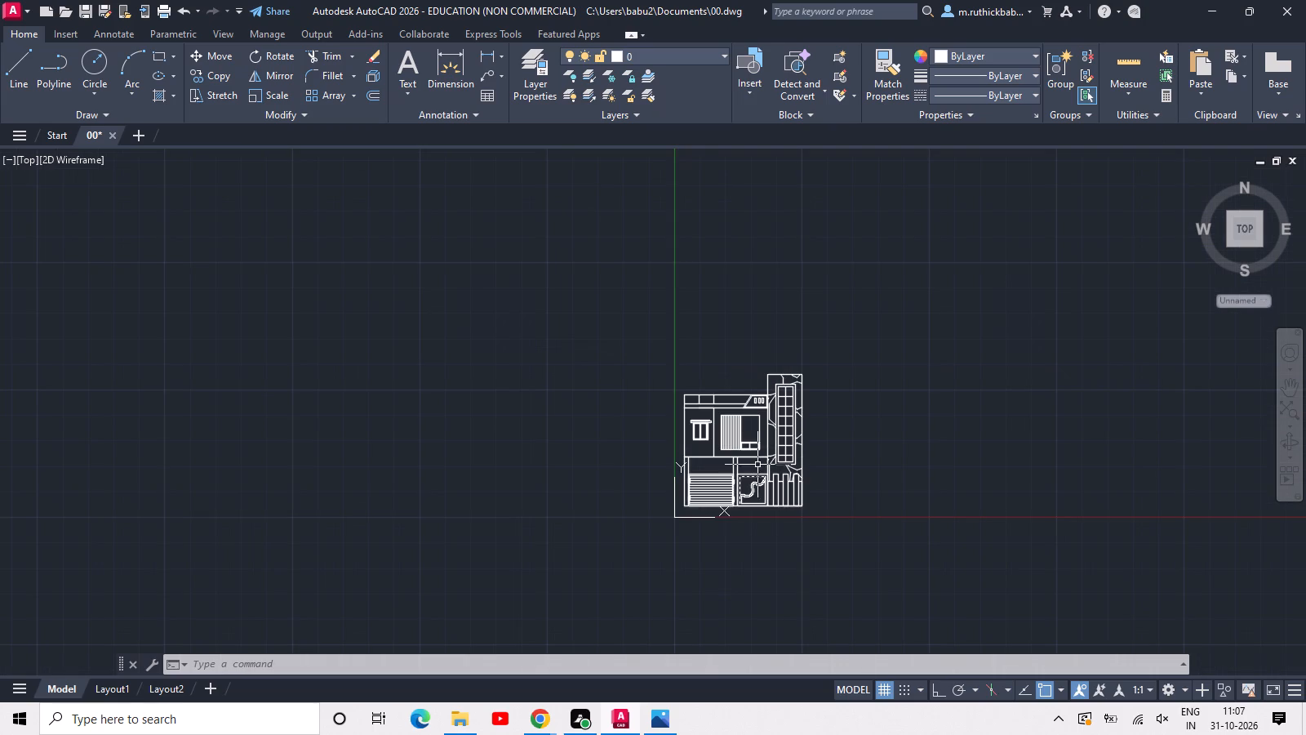
{"action": "scroll", "coordinate": [757, 464], "scroll_direction": "up", "scroll_amount": 2}
{"action": "middle_click_drag", "start_coordinate": [750, 461], "coordinate": [683, 403]}
{"action": "scroll", "coordinate": [631, 402], "scroll_direction": "up", "scroll_amount": 2}
{"action": "middle_click_drag", "start_coordinate": [549, 394], "coordinate": [550, 394]}
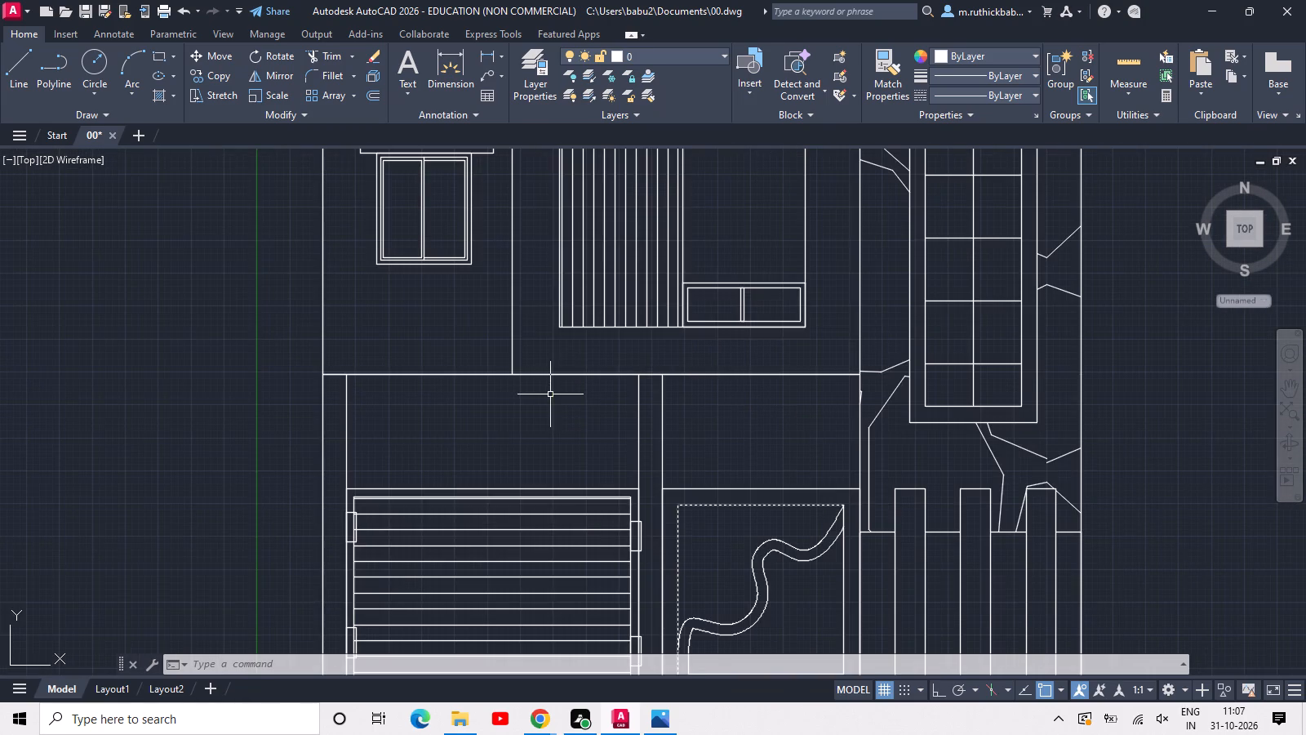
{"action": "middle_click_drag", "start_coordinate": [550, 394], "coordinate": [615, 476]}
{"action": "scroll", "coordinate": [554, 482], "scroll_direction": "up", "scroll_amount": 1}
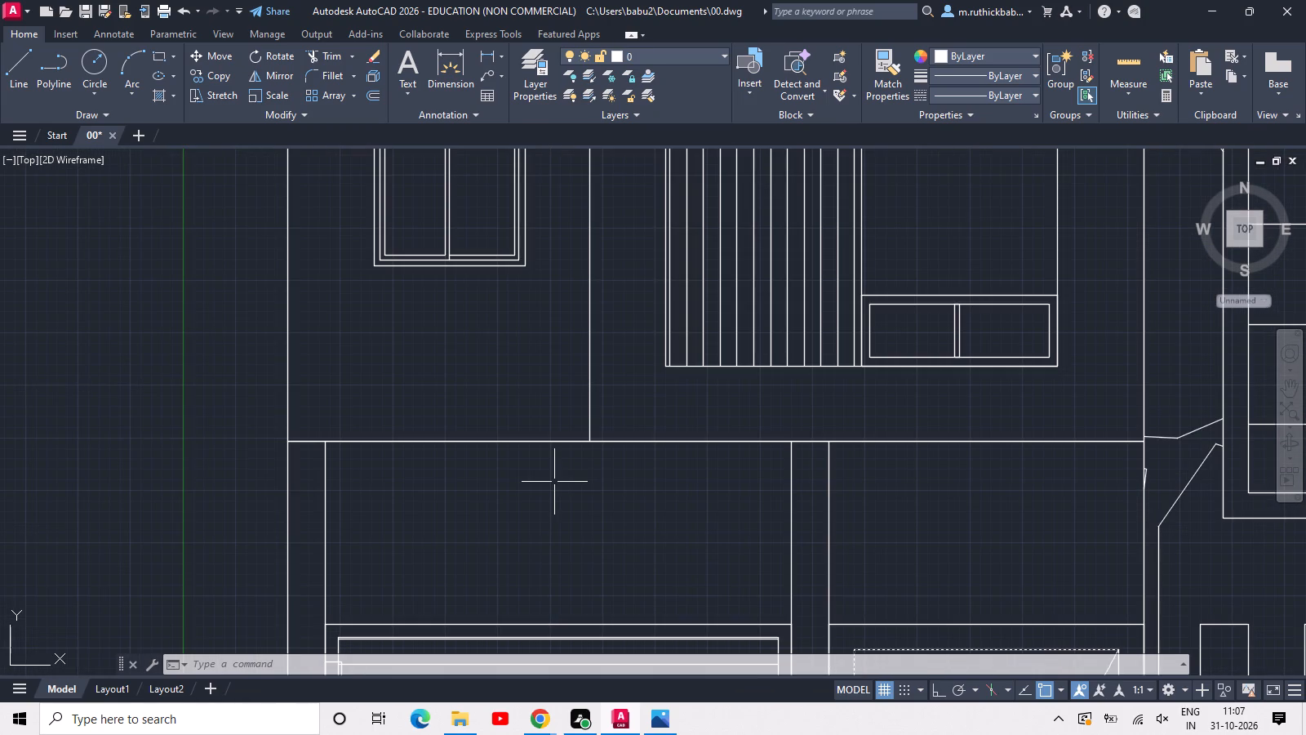
{"action": "type", "text": "off 12"}
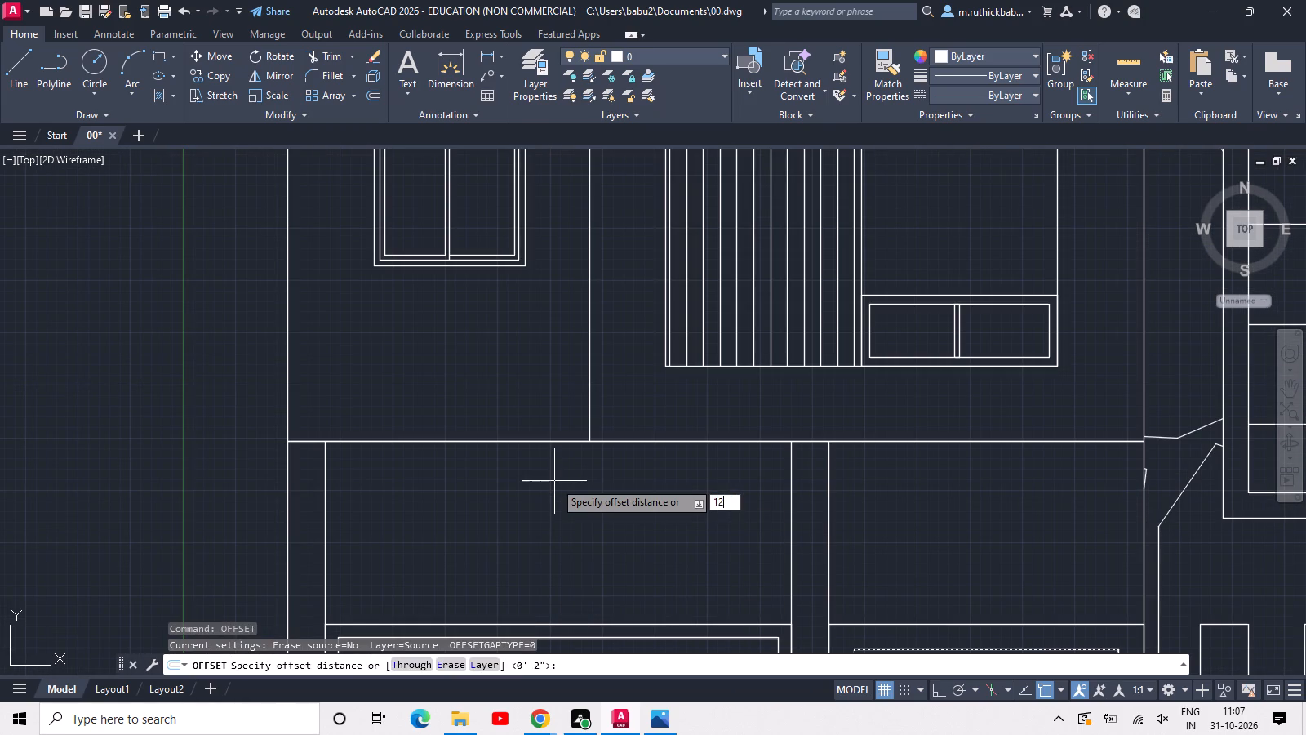
{"action": "key", "text": "space"}
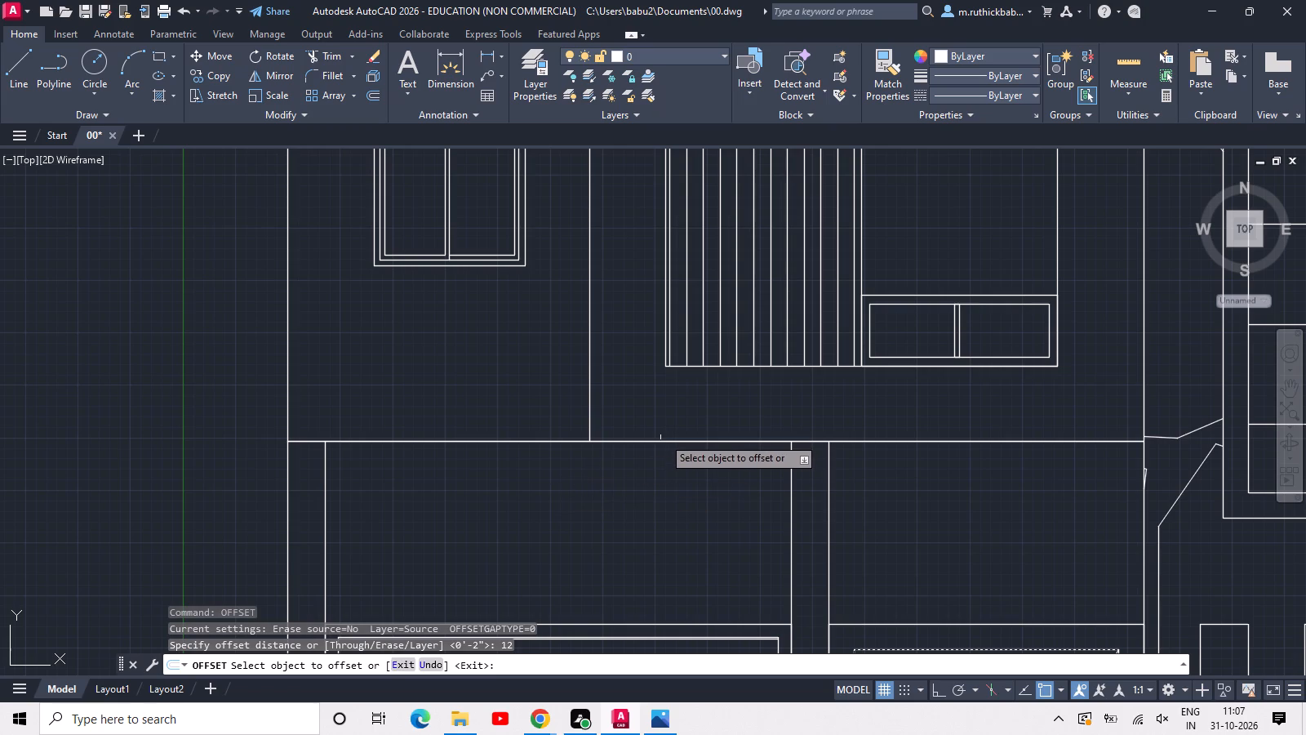
{"action": "left_click", "coordinate": [662, 441]}
{"action": "left_click", "coordinate": [660, 468]}
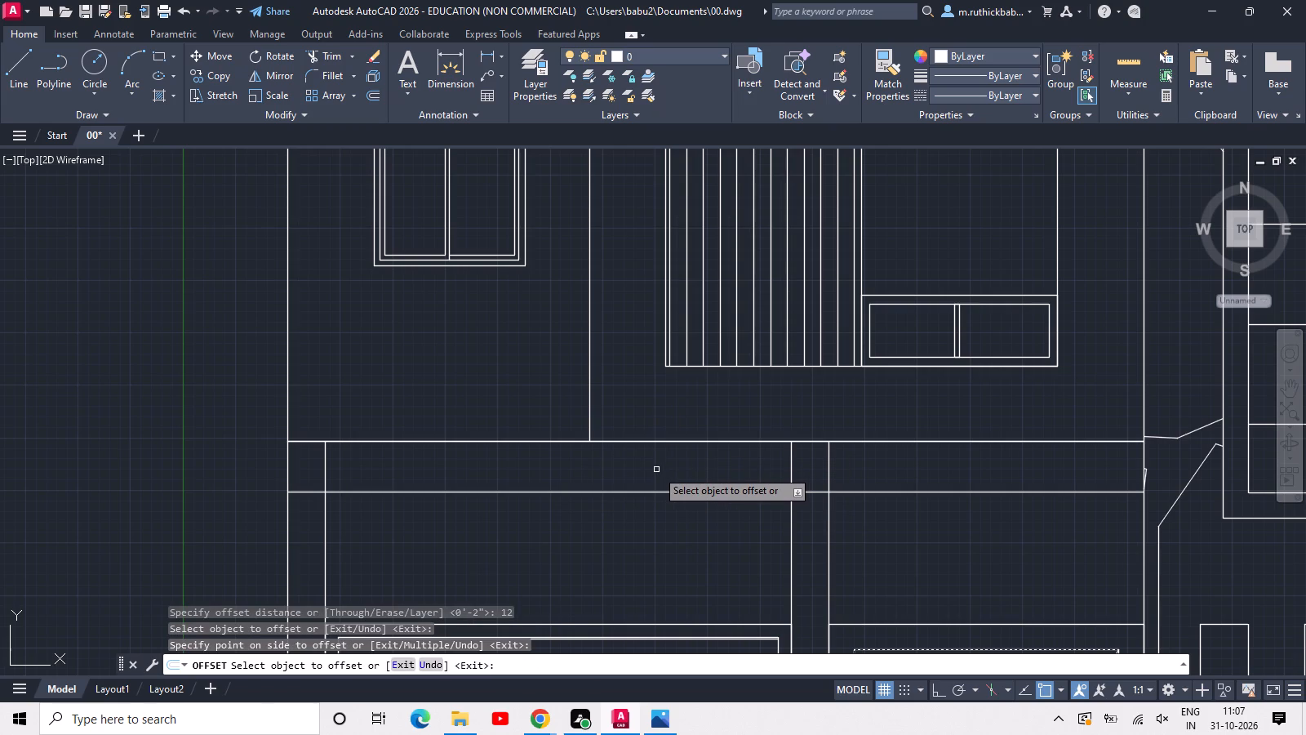
{"action": "key", "text": "Escape"}
{"action": "key", "text": "Escape"}
Trim the ground-floor pillar lines where they cross the new slab band.
{"action": "type", "text": "tr"}
{"action": "key", "text": "space"}
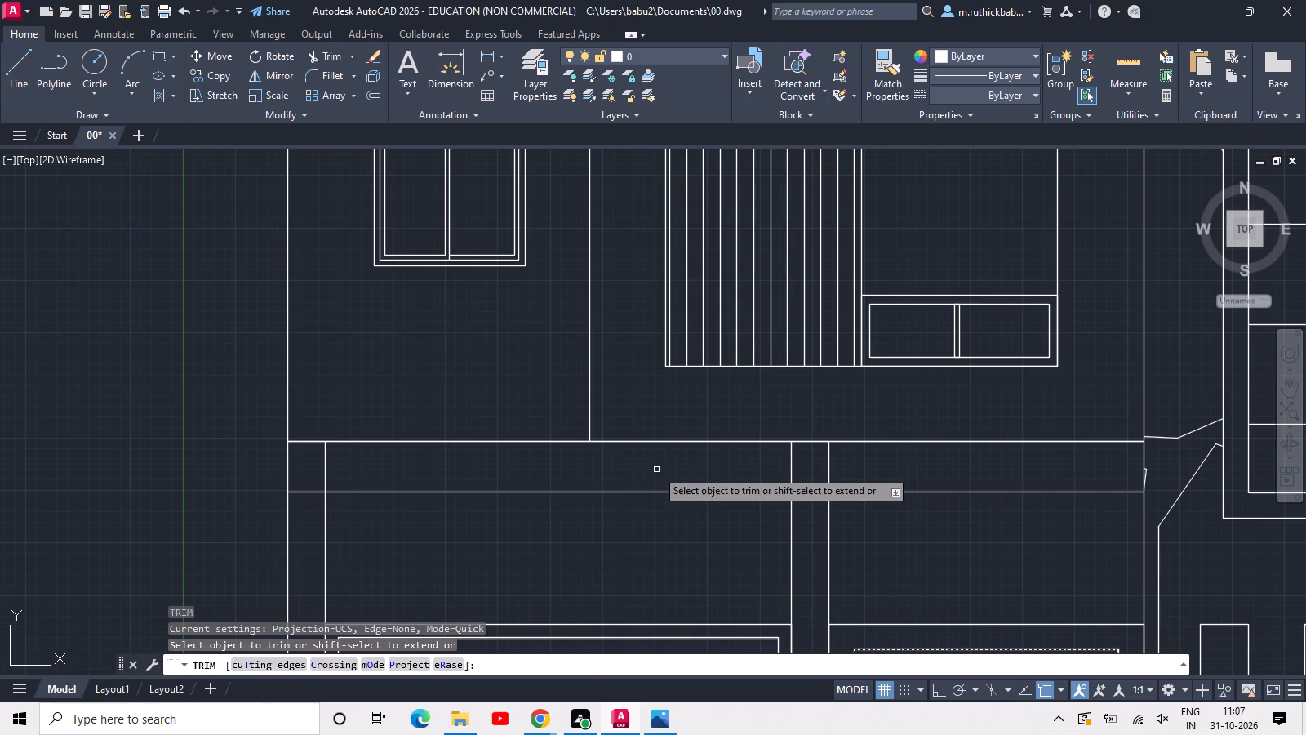
{"action": "left_click", "coordinate": [886, 476]}
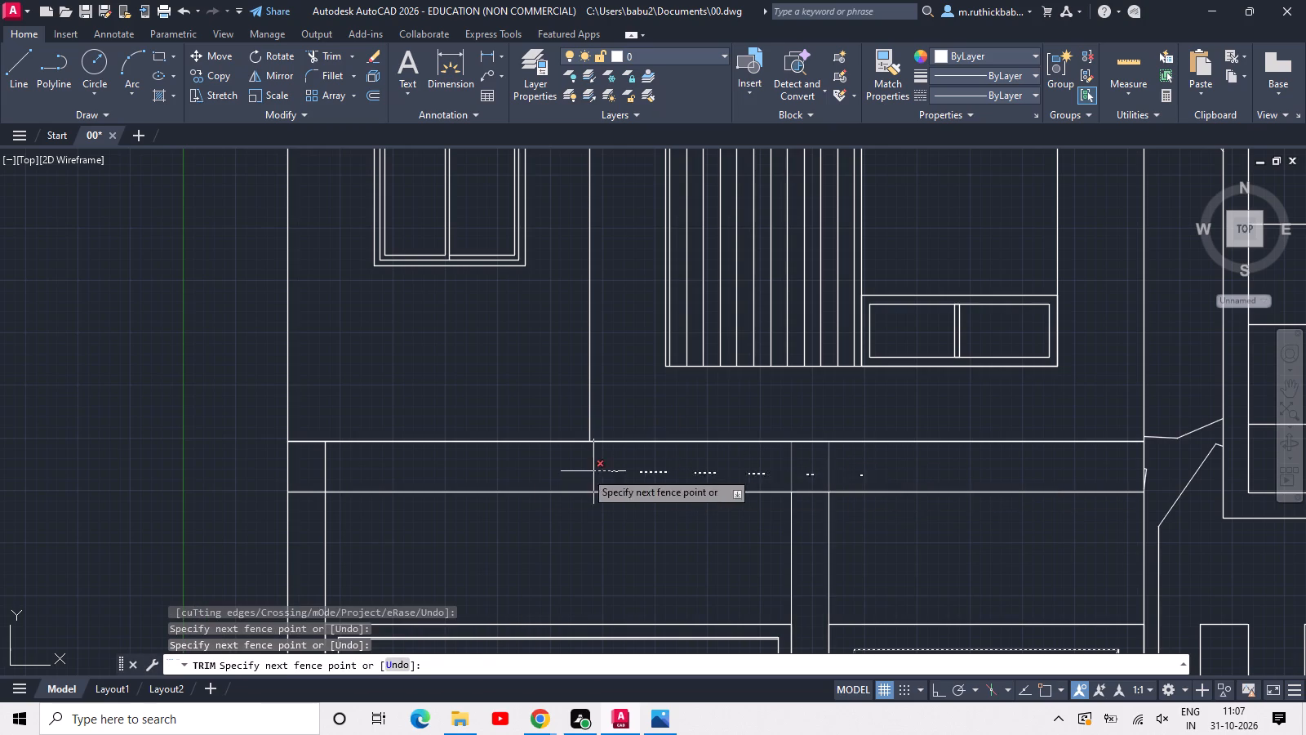
{"action": "left_click", "coordinate": [310, 478]}
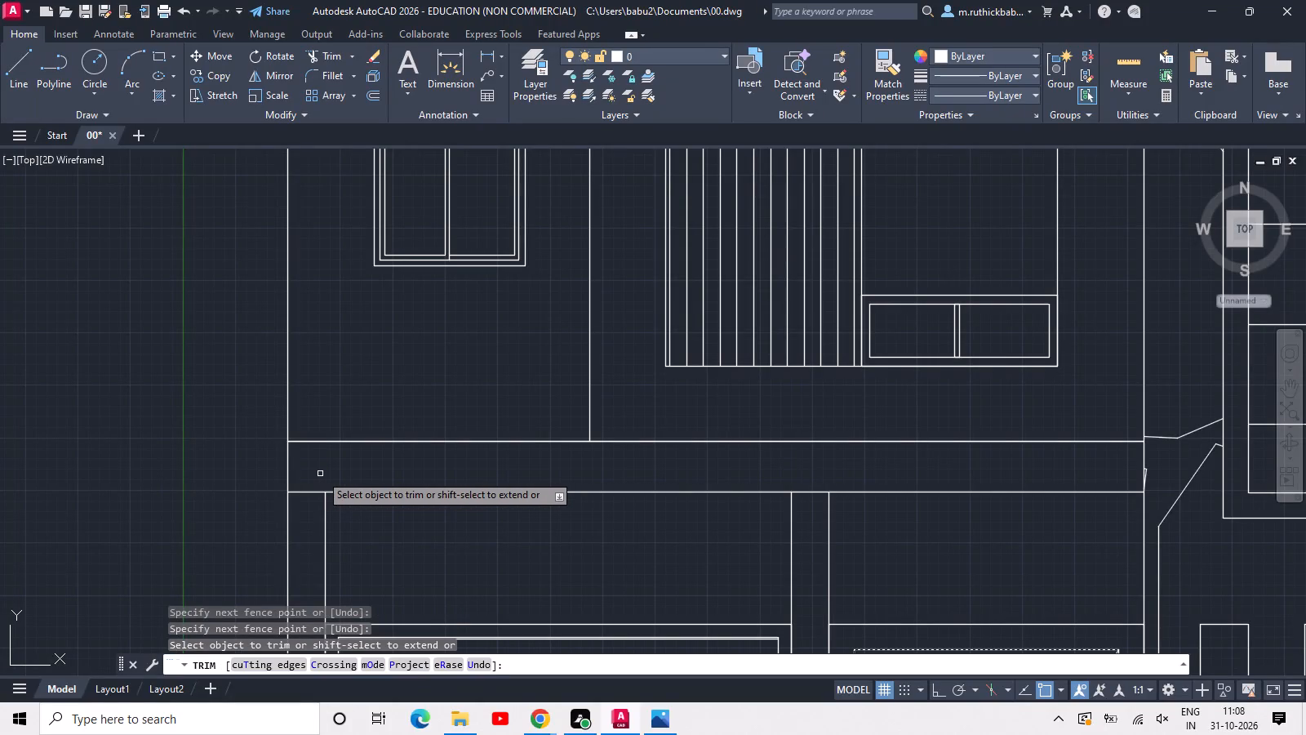
{"action": "key", "text": "Escape"}
{"action": "key", "text": "Escape"}
Draw a rectangle 1' high and about 1' wide projecting outward from the slab band's left end.
{"action": "type", "text": "rec"}
{"action": "key", "text": "space"}
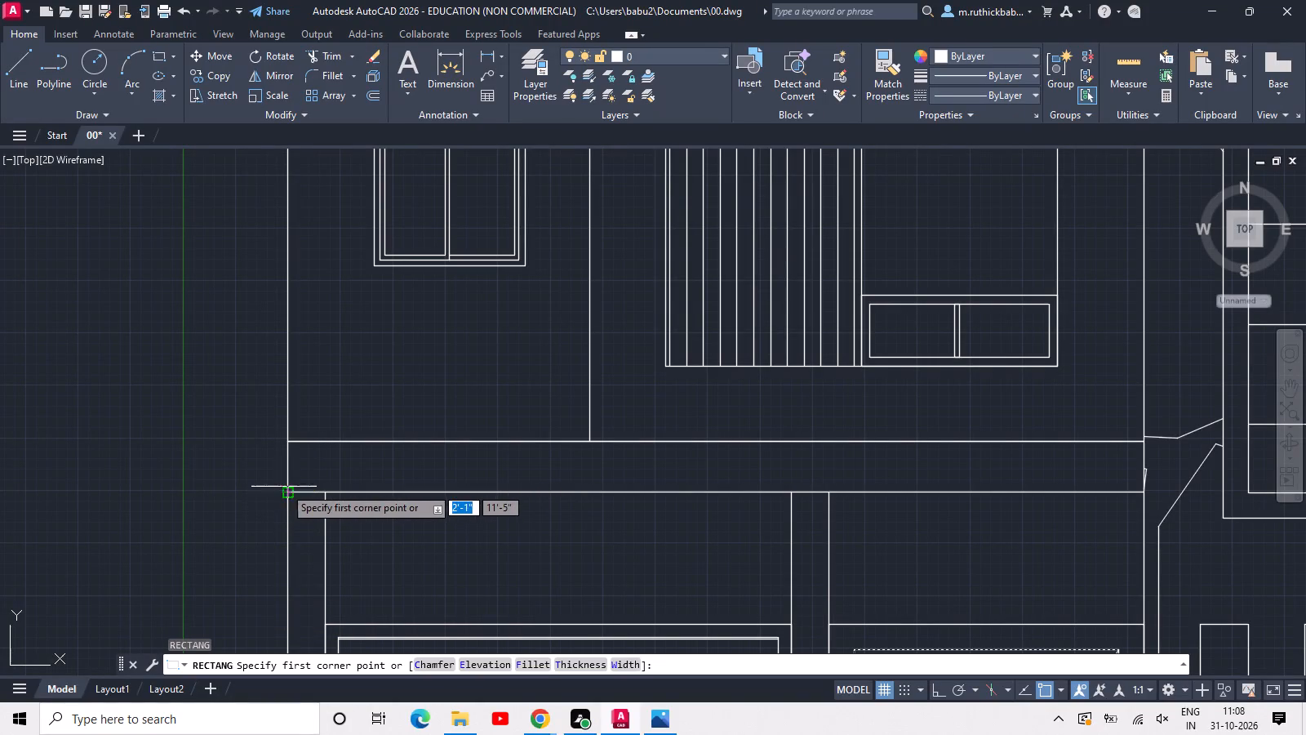
{"action": "left_click", "coordinate": [284, 492]}
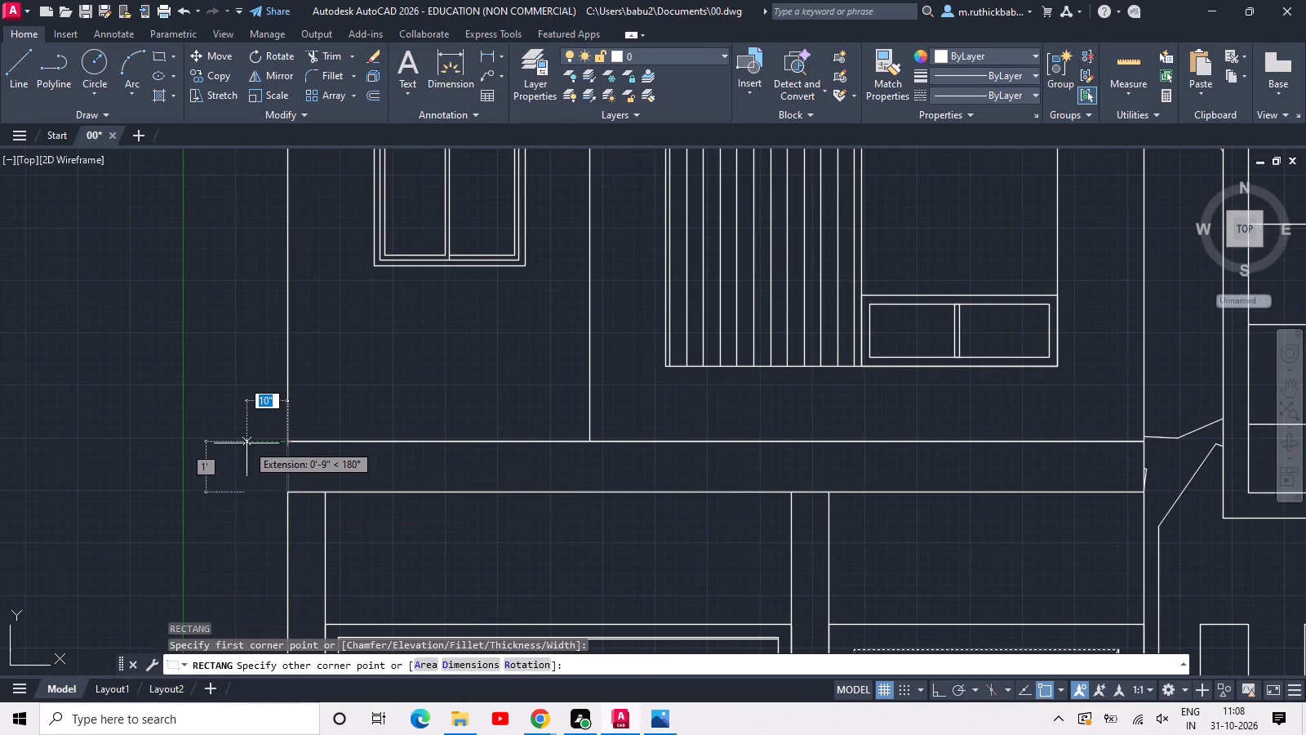
{"action": "left_click", "coordinate": [238, 445]}
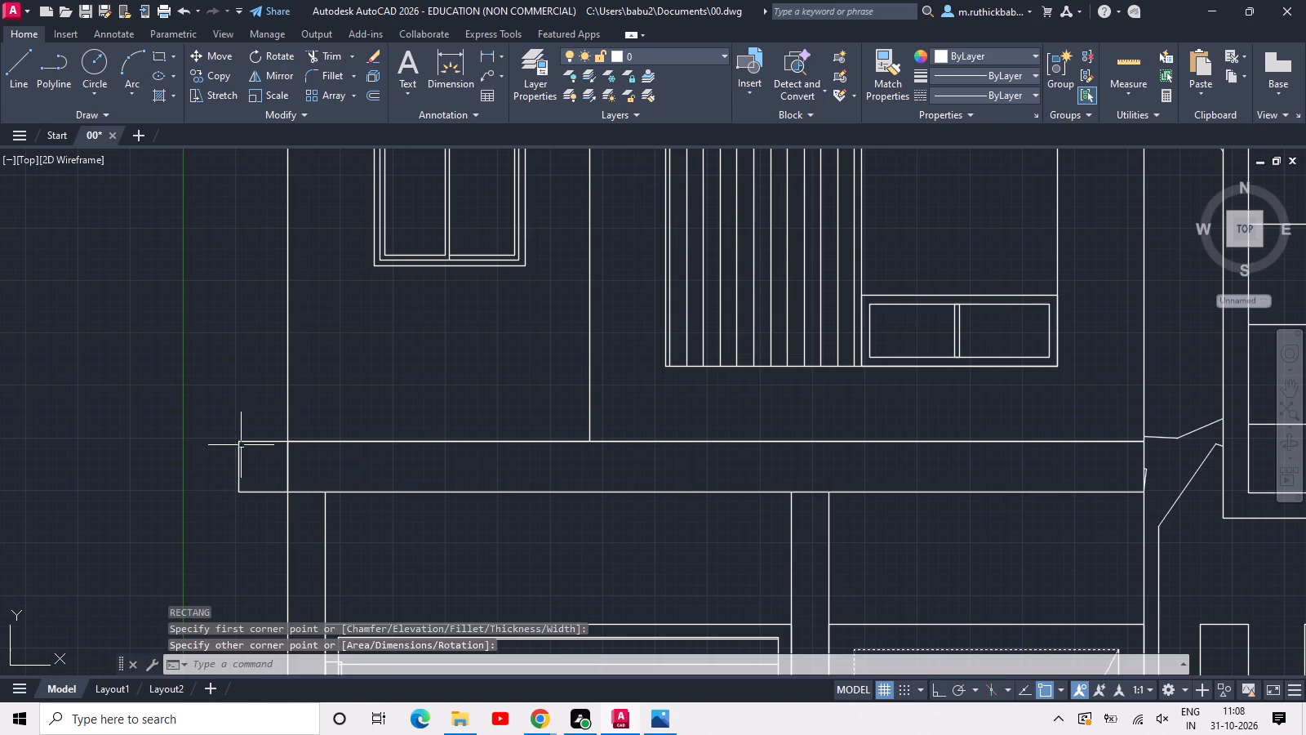
Draw a 1' by 9" rectangle projecting outward from the left end of the band below the parapet.
{"action": "scroll", "coordinate": [215, 399], "scroll_direction": "down", "scroll_amount": 3}
{"action": "middle_click_drag", "start_coordinate": [218, 375], "coordinate": [229, 369]}
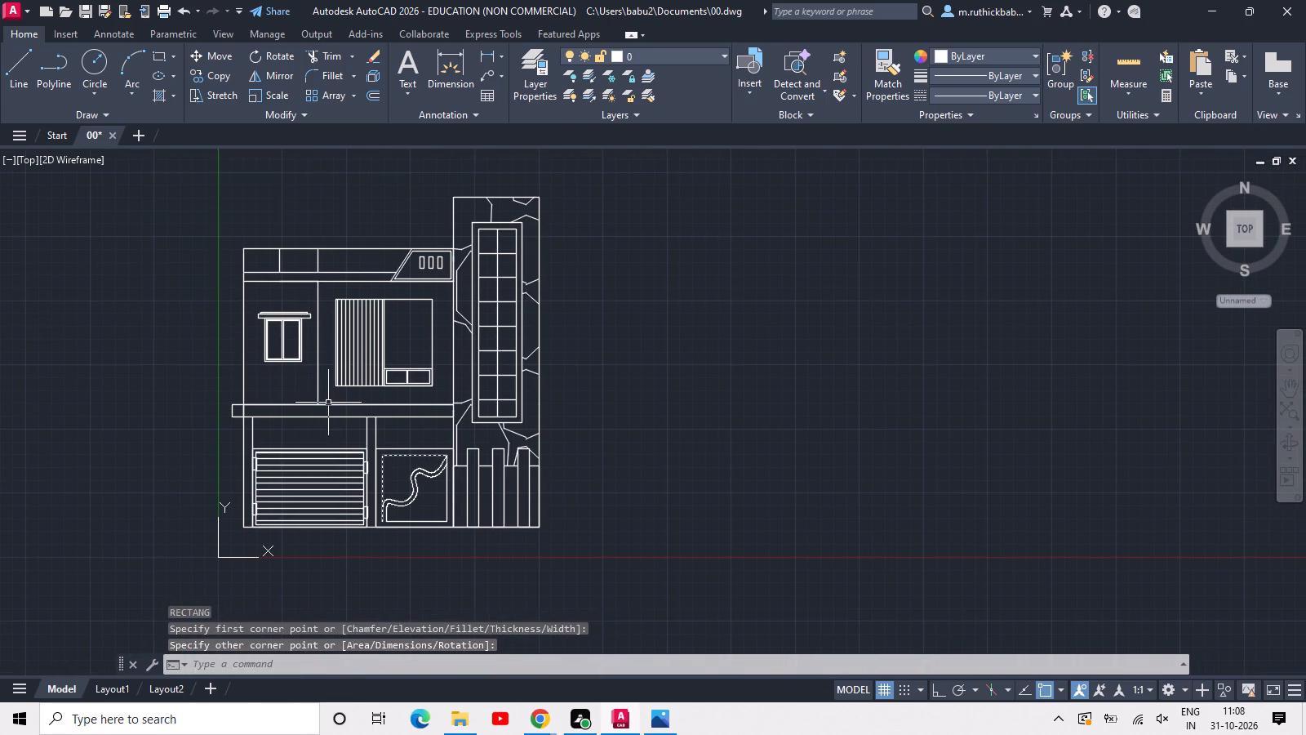
{"action": "middle_click_drag", "start_coordinate": [296, 383], "coordinate": [433, 444]}
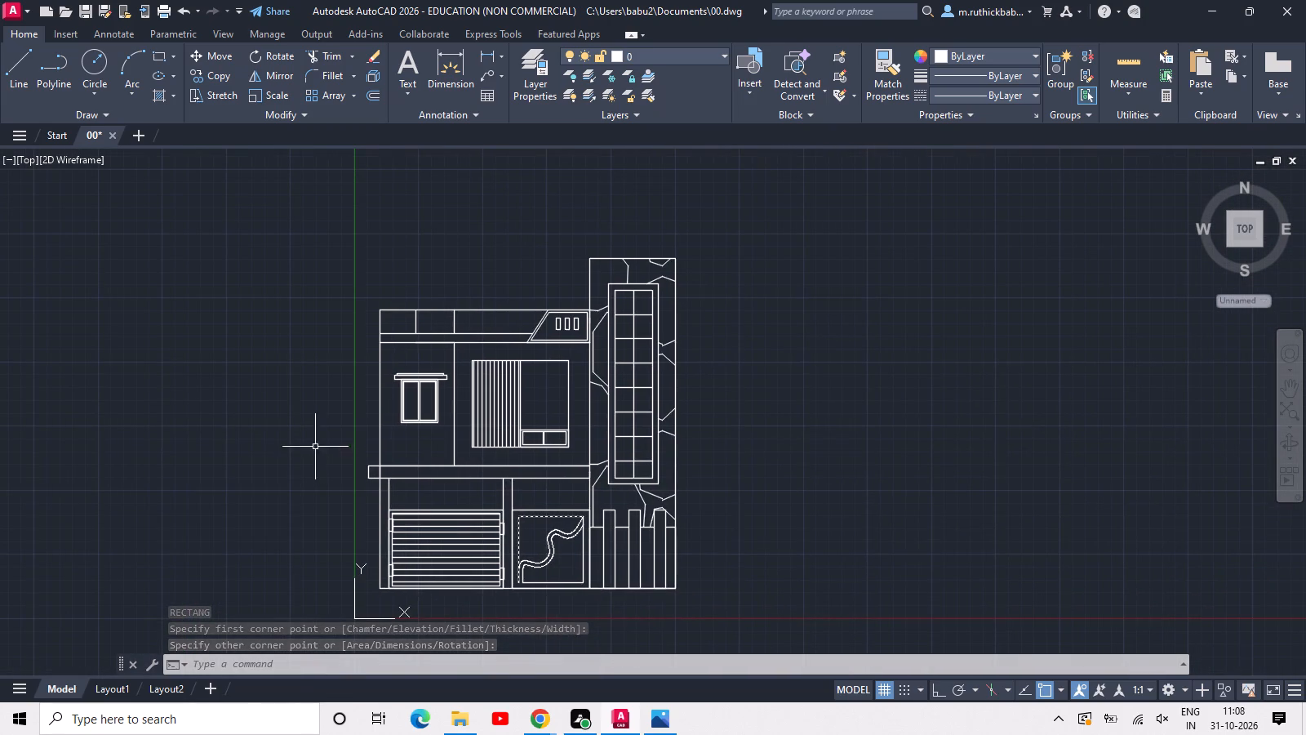
{"action": "left_click", "coordinate": [154, 52]}
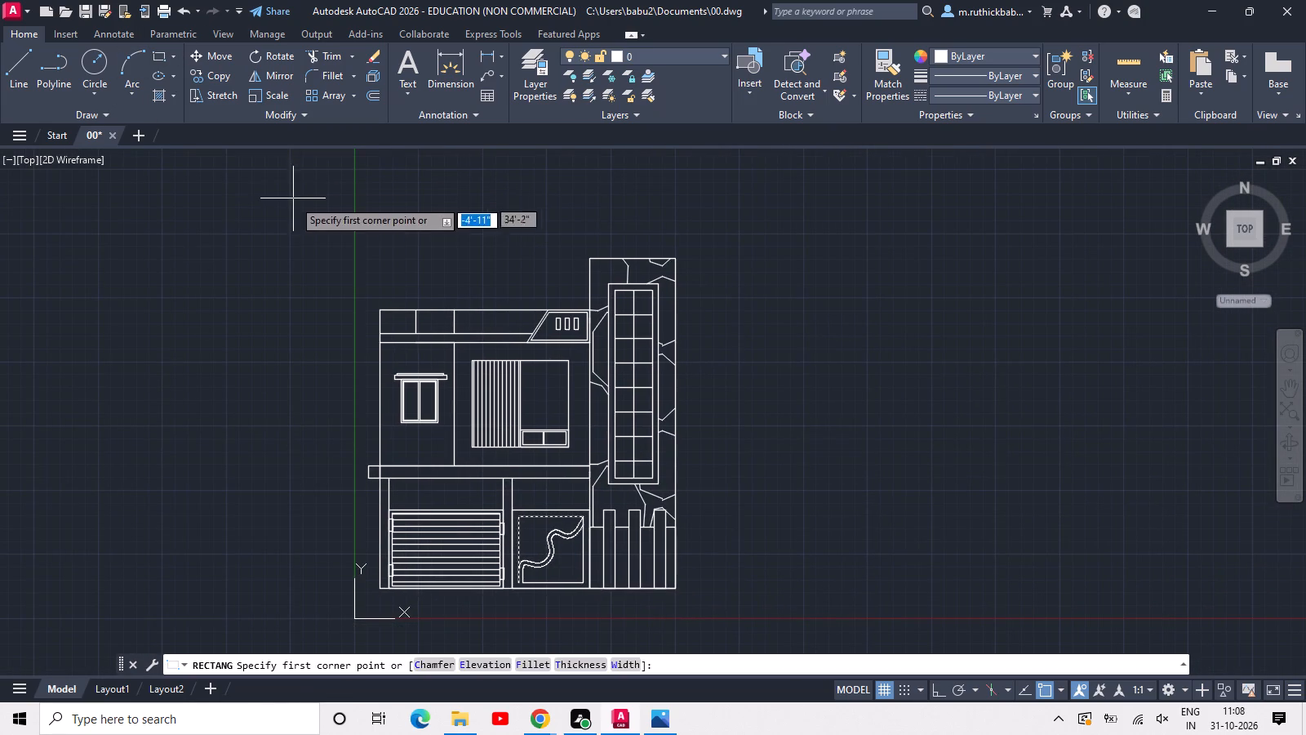
{"action": "scroll", "coordinate": [399, 337], "scroll_direction": "up", "scroll_amount": 5}
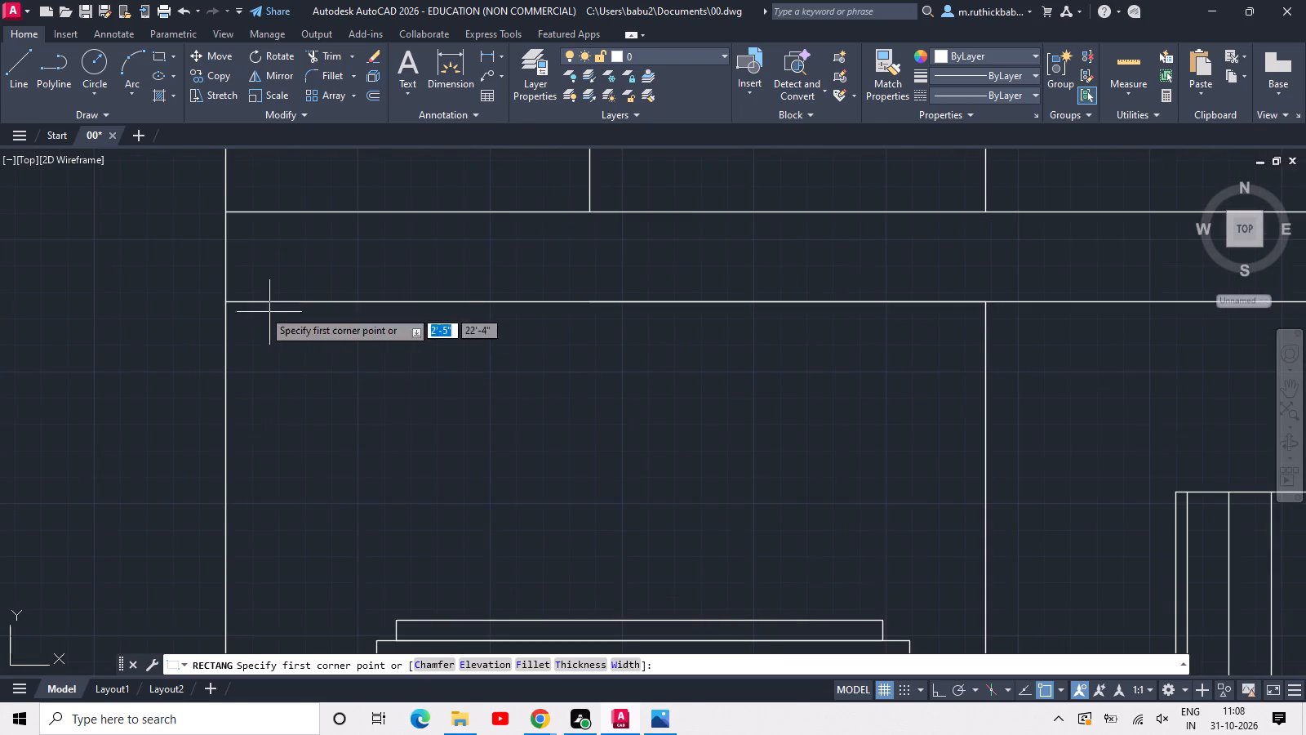
{"action": "left_click", "coordinate": [228, 304]}
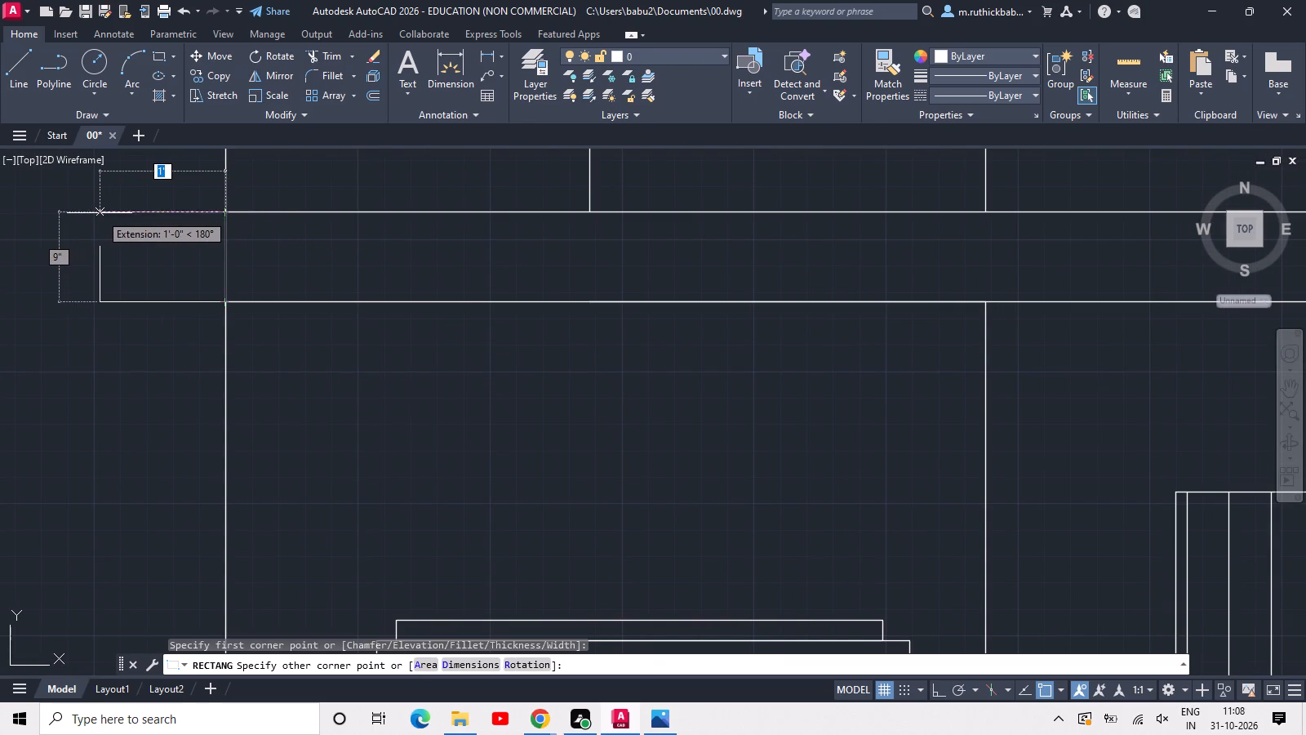
{"action": "left_click", "coordinate": [100, 213]}
Trim the building's left wall line where it crosses the parapet band and the slab band.
{"action": "scroll", "coordinate": [112, 207], "scroll_direction": "down", "scroll_amount": 2}
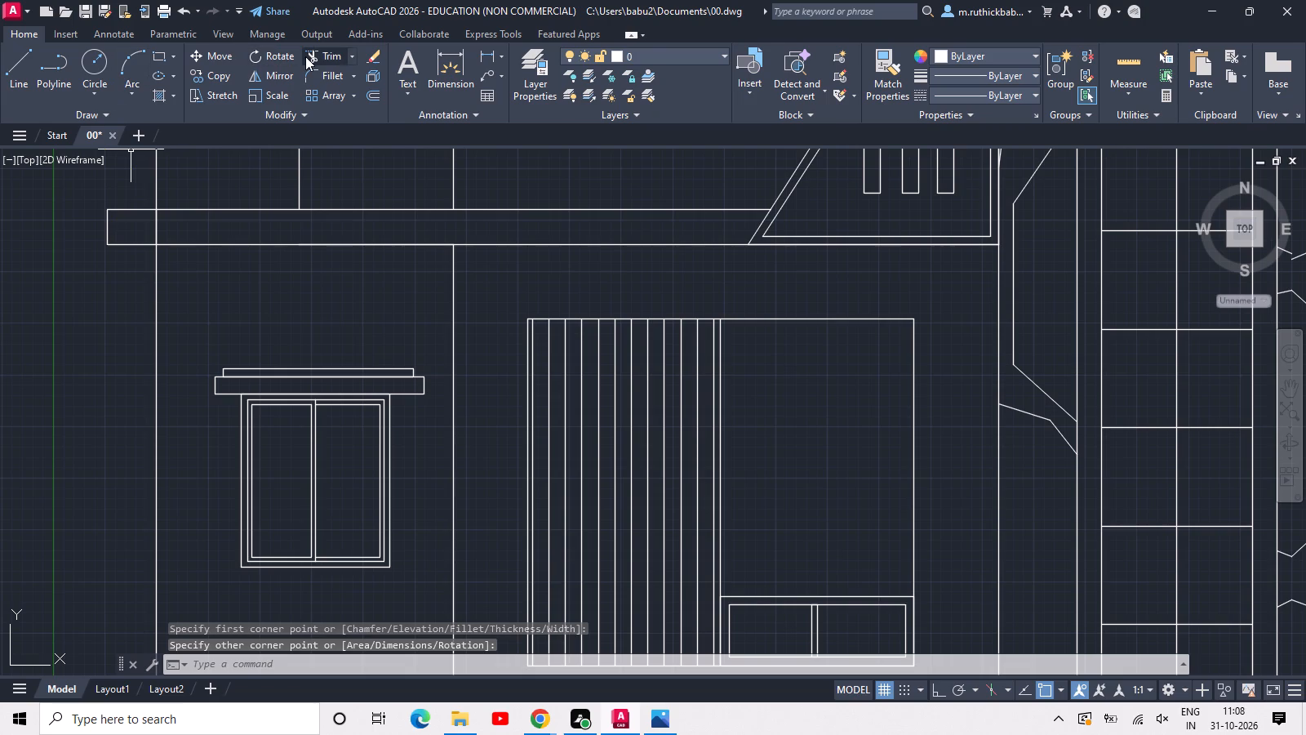
{"action": "left_click", "coordinate": [305, 56]}
{"action": "left_click", "coordinate": [174, 229]}
{"action": "left_click", "coordinate": [140, 226]}
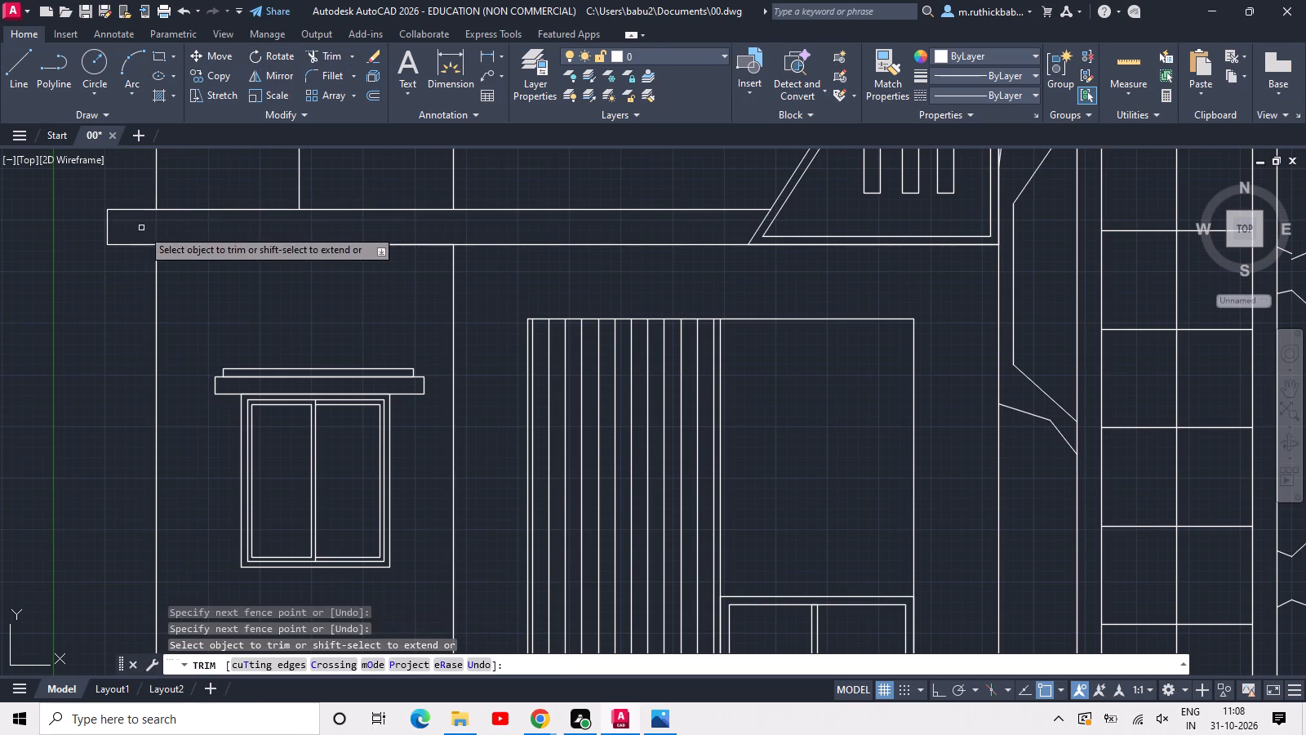
{"action": "scroll", "coordinate": [145, 231], "scroll_direction": "down", "scroll_amount": 3}
{"action": "scroll", "coordinate": [140, 365], "scroll_direction": "up", "scroll_amount": 2}
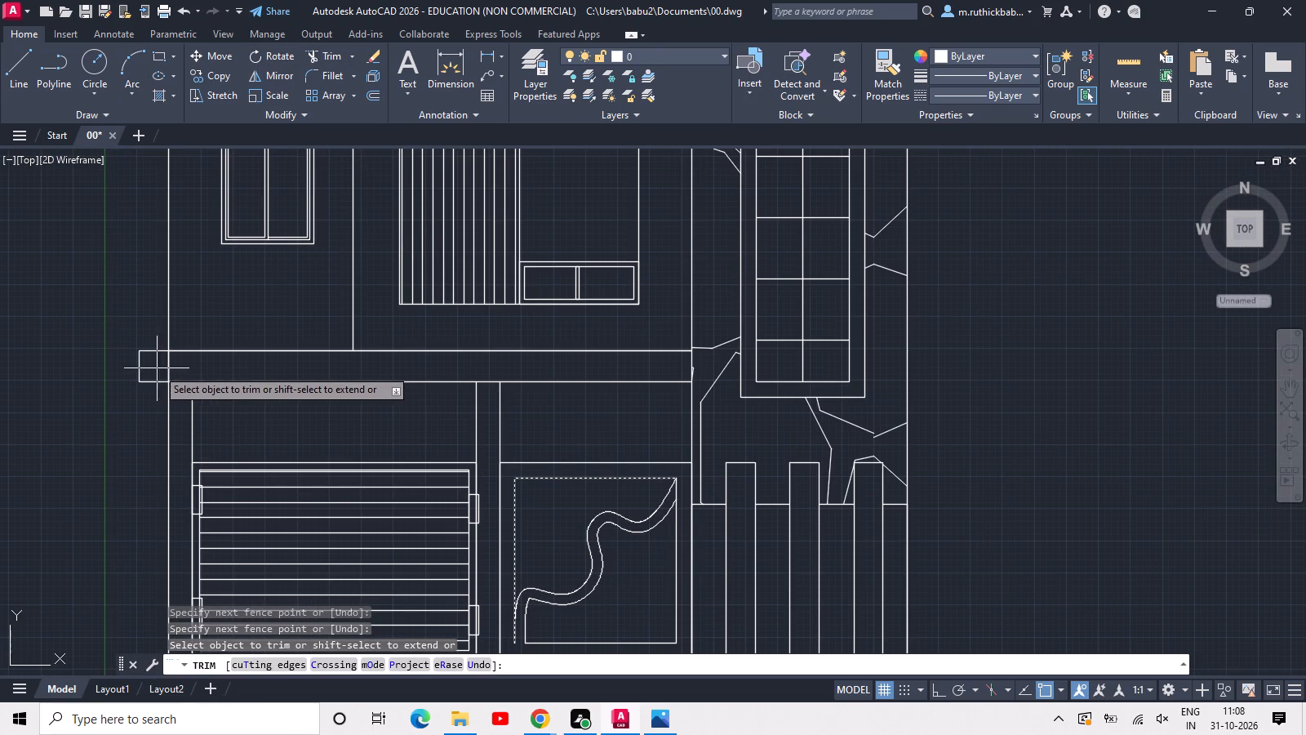
{"action": "left_click", "coordinate": [157, 368]}
{"action": "left_click", "coordinate": [211, 374]}
{"action": "scroll", "coordinate": [213, 367], "scroll_direction": "down", "scroll_amount": 2}
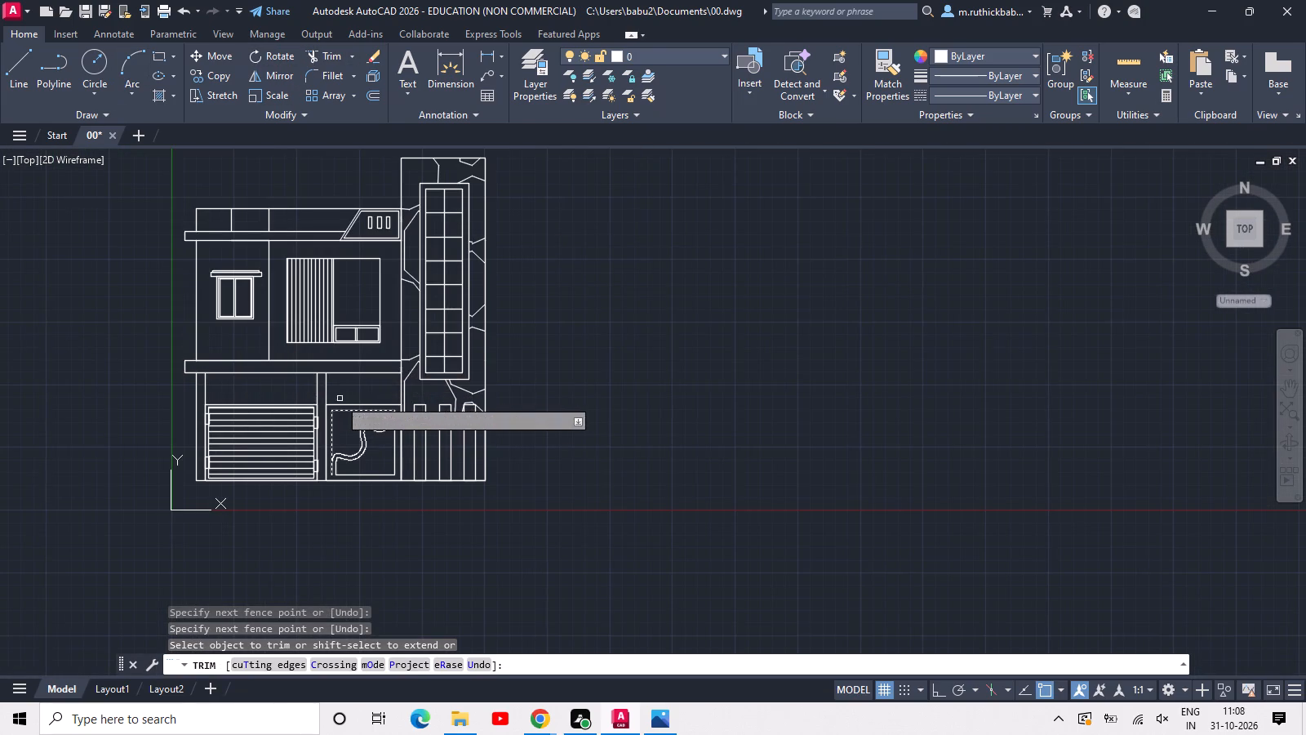
{"action": "scroll", "coordinate": [334, 399], "scroll_direction": "up", "scroll_amount": 1}
{"action": "key", "text": "Escape"}
{"action": "key", "text": "Escape"}
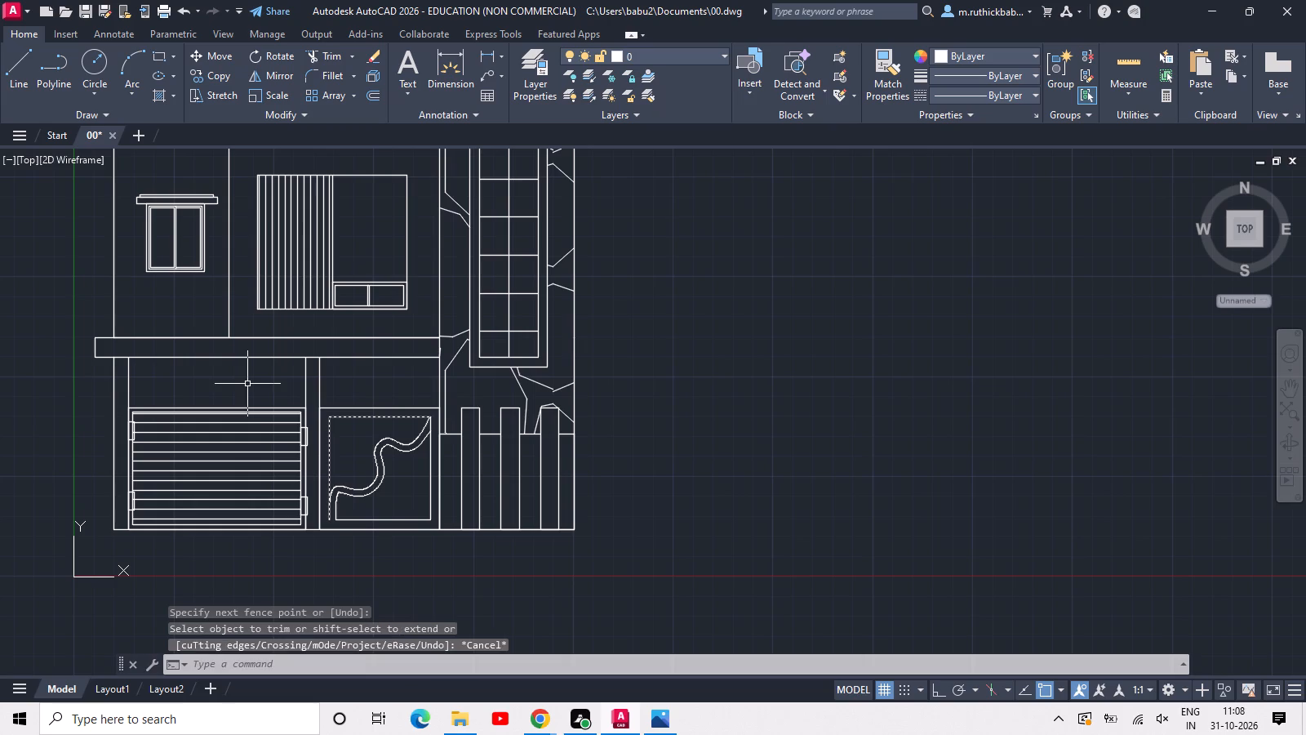
Save the drawing.
{"action": "key", "text": "ctrl+s"}
{"action": "key", "text": "ctrl+s"}
{"action": "key", "text": "ctrl+s"}
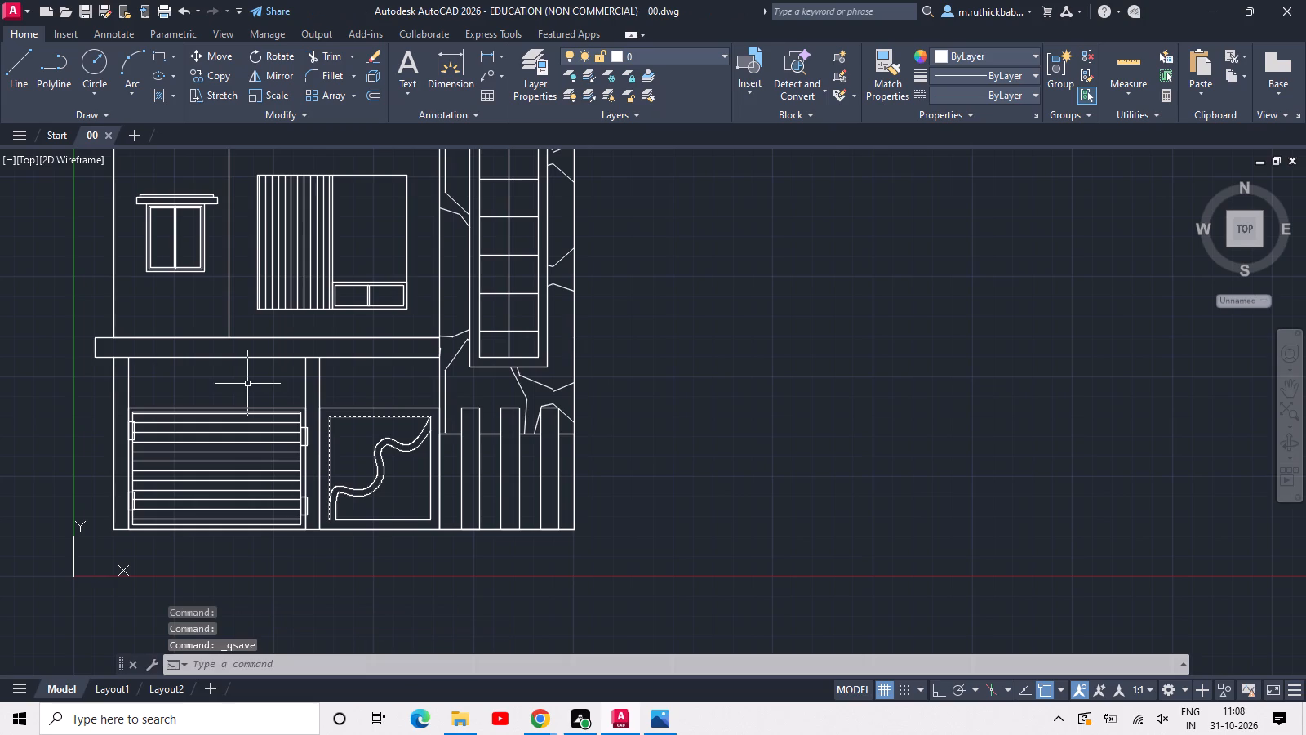
{"action": "scroll", "coordinate": [247, 384], "scroll_direction": "down", "scroll_amount": 1}
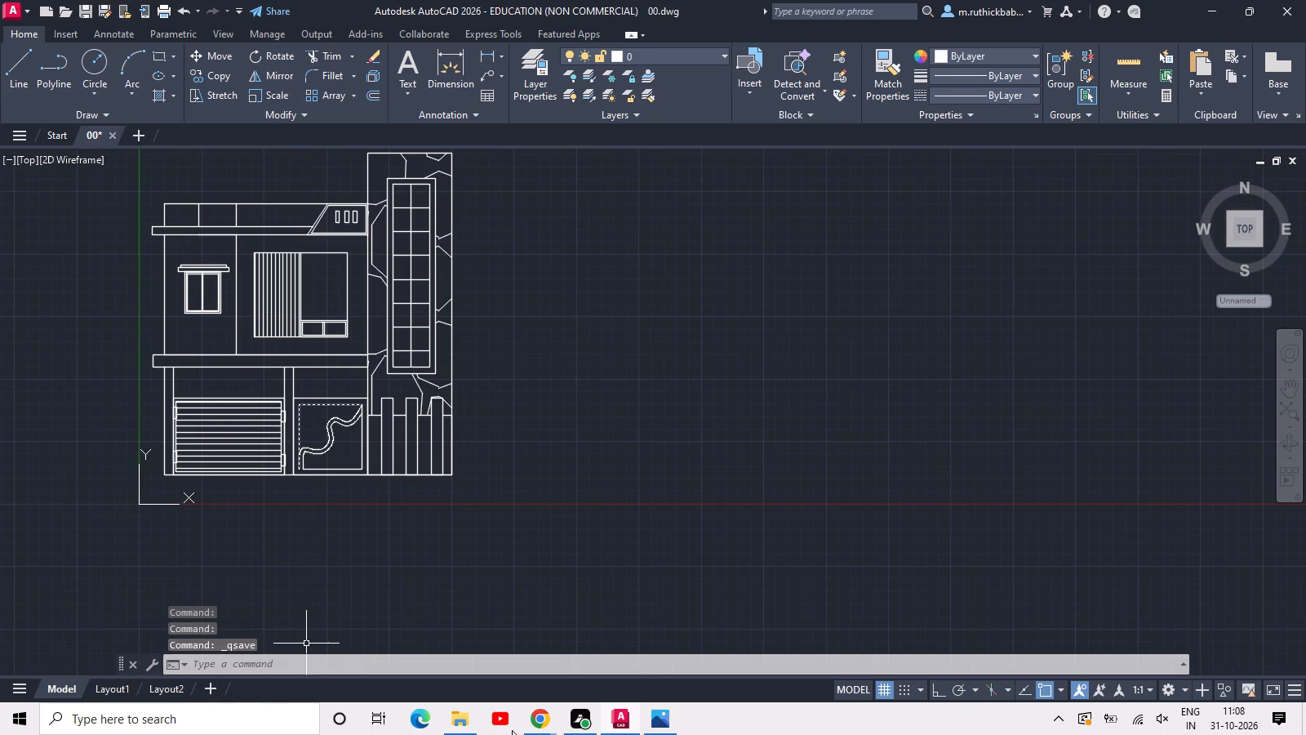
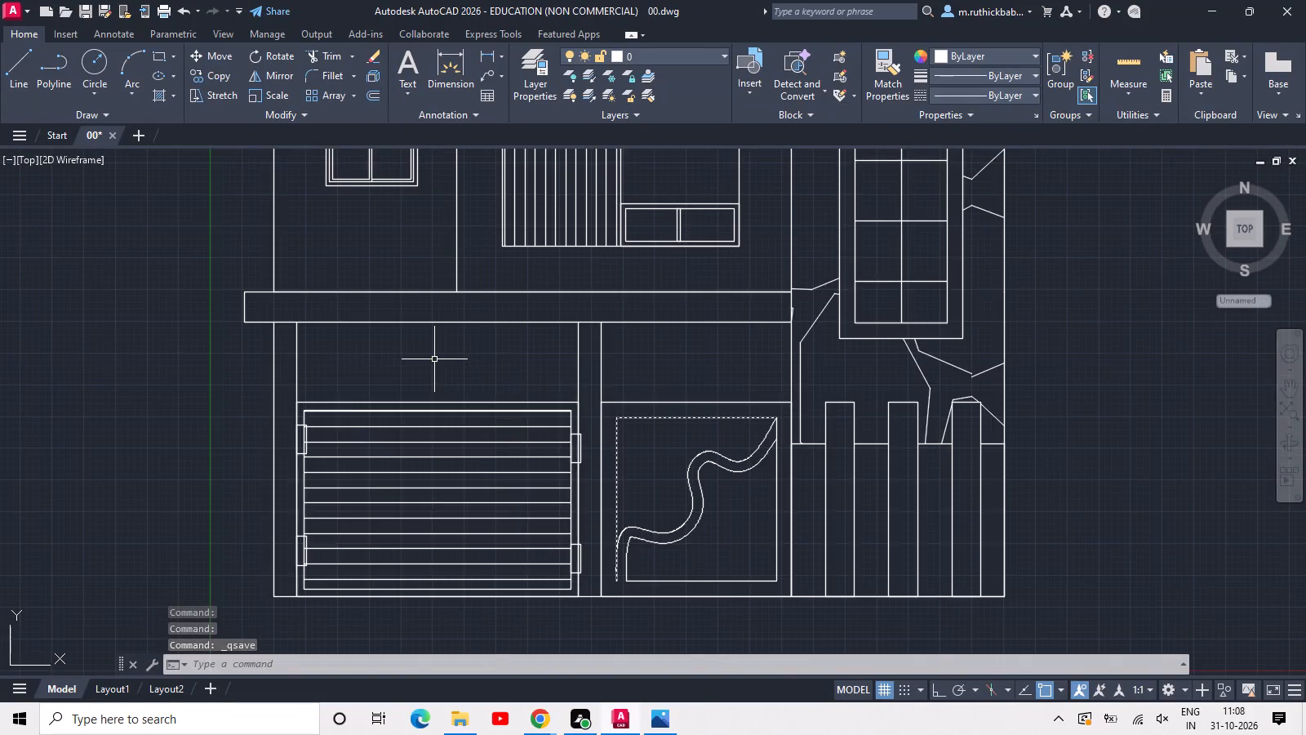
Set up a plot of the elevation with the DWG To PDF.pc3 plotter and center the plot on the paper.
{"action": "scroll", "coordinate": [434, 359], "scroll_direction": "down", "scroll_amount": 1}
{"action": "middle_click_drag", "start_coordinate": [434, 359], "coordinate": [402, 536]}
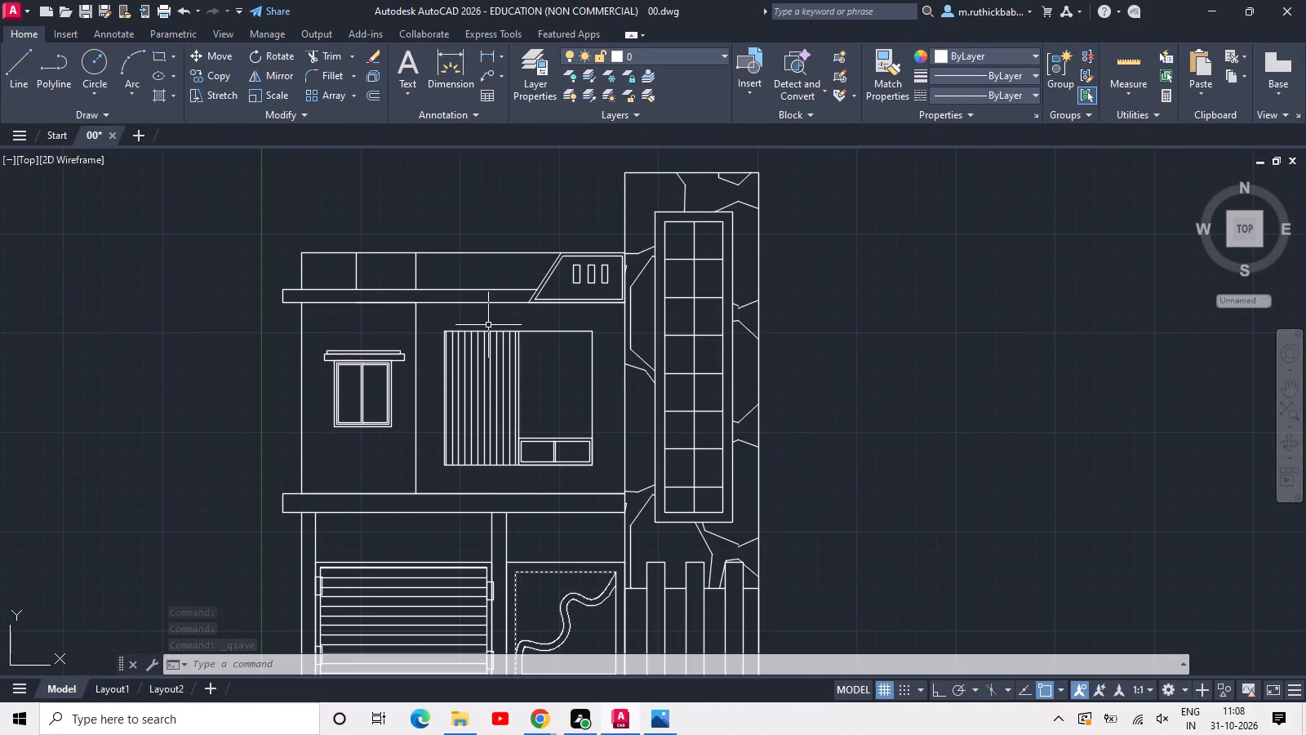
{"action": "scroll", "coordinate": [525, 385], "scroll_direction": "up", "scroll_amount": 1}
{"action": "scroll", "coordinate": [525, 392], "scroll_direction": "down", "scroll_amount": 2}
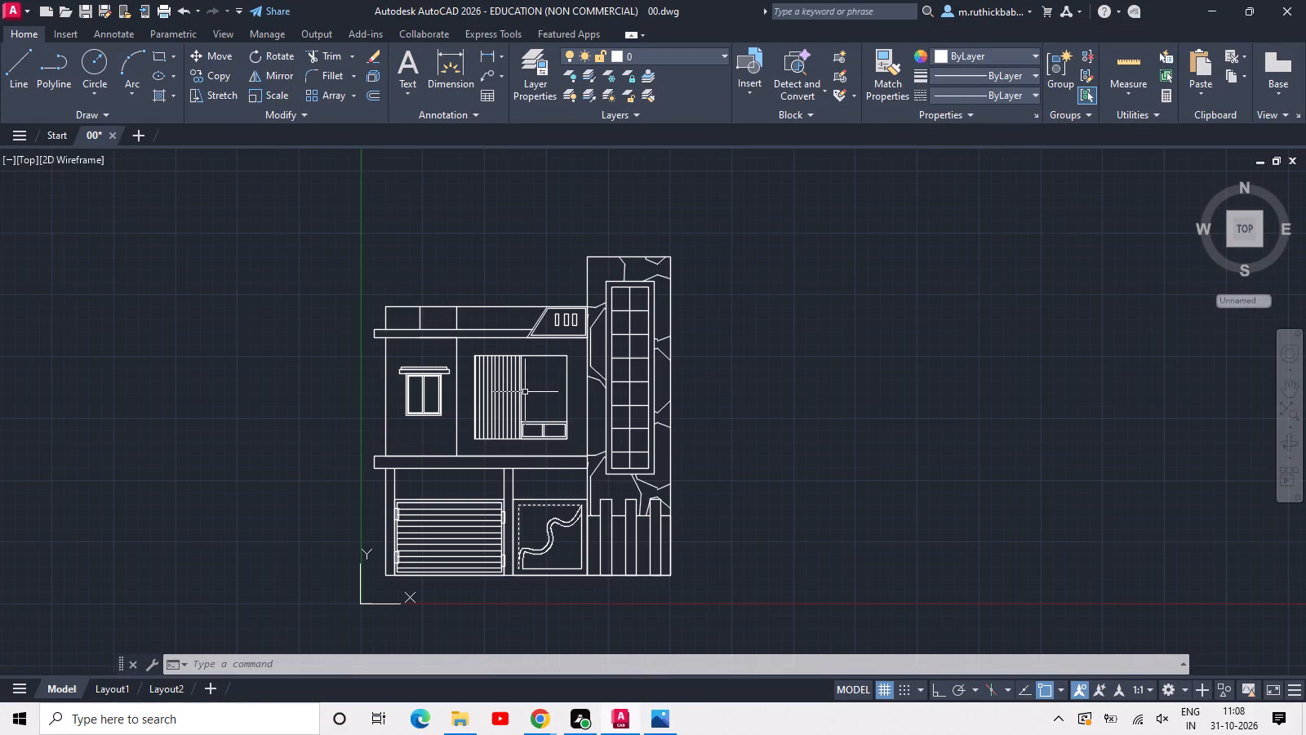
{"action": "key", "text": "ctrl+p"}
{"action": "key", "text": "ctrl+semicolon"}
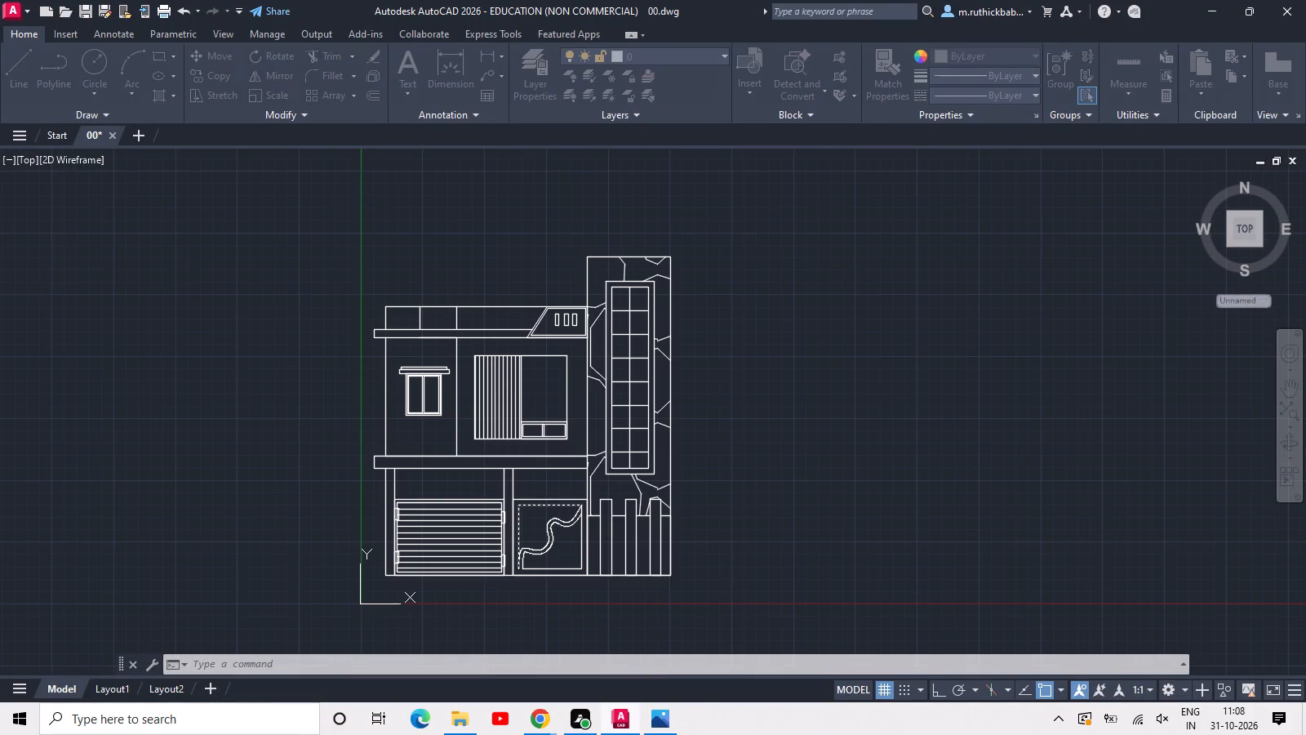
{"action": "left_click", "coordinate": [501, 233]}
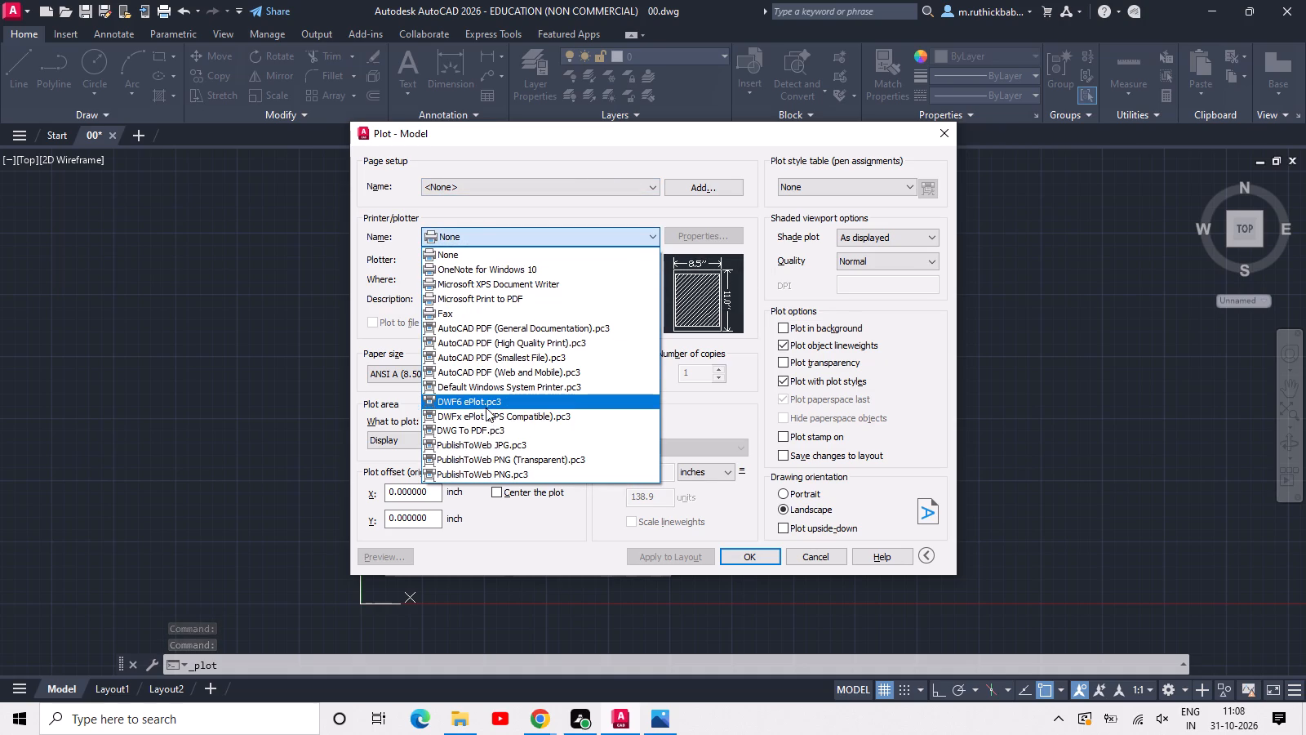
{"action": "left_click", "coordinate": [488, 429]}
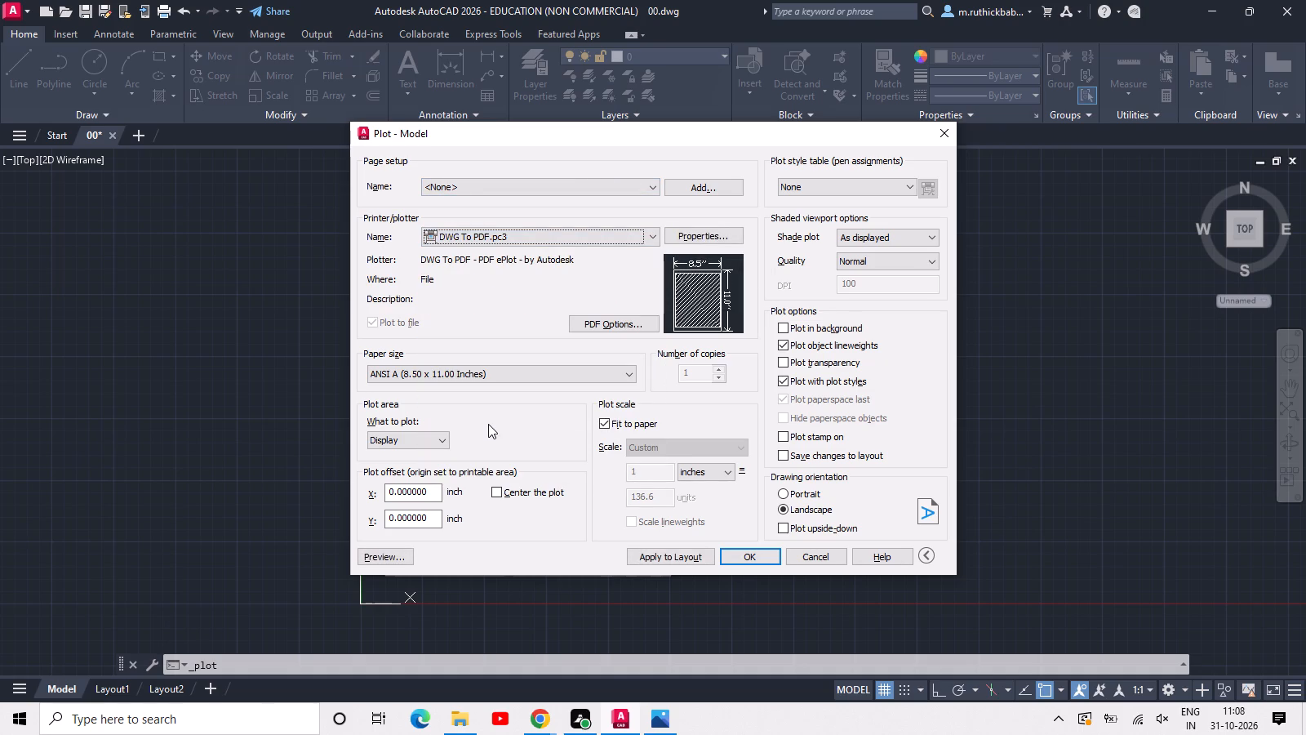
{"action": "left_click", "coordinate": [499, 491]}
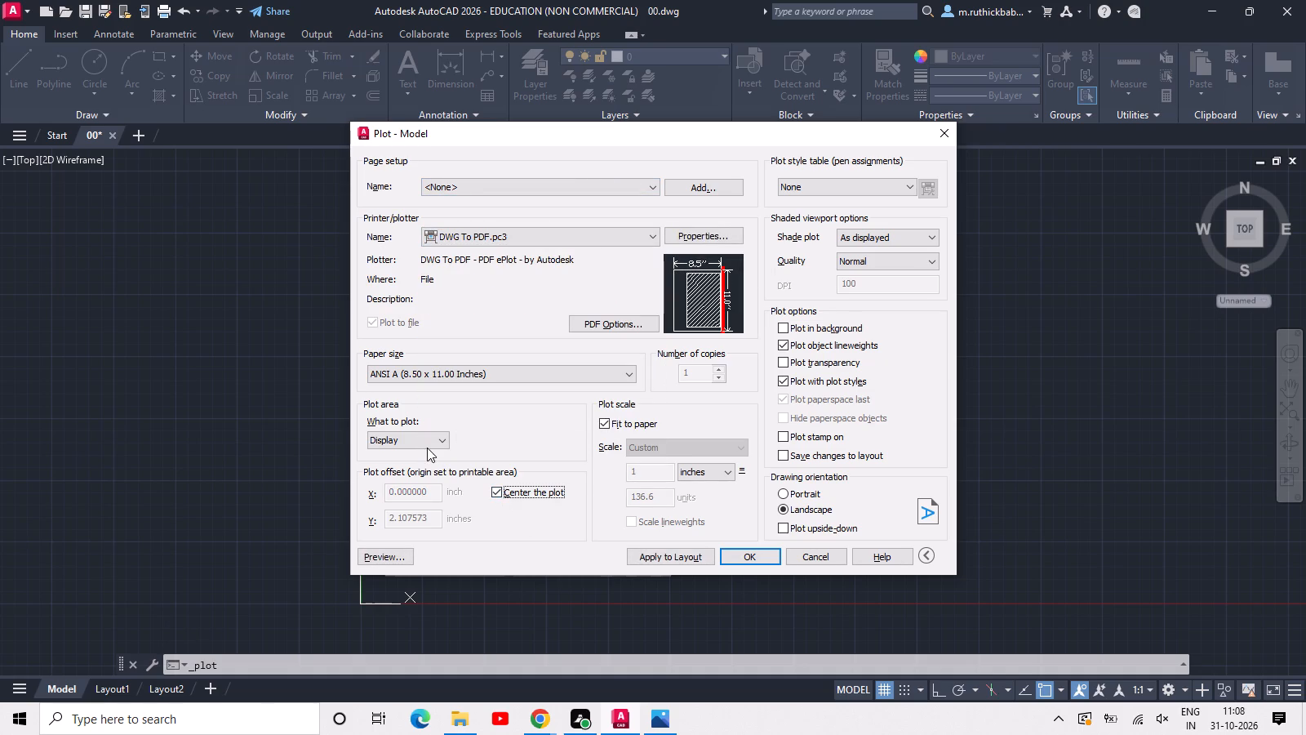
Set the plot area to a window enclosing the whole front elevation, including clearance above the tower.
{"action": "left_click", "coordinate": [424, 445]}
{"action": "left_click", "coordinate": [419, 487]}
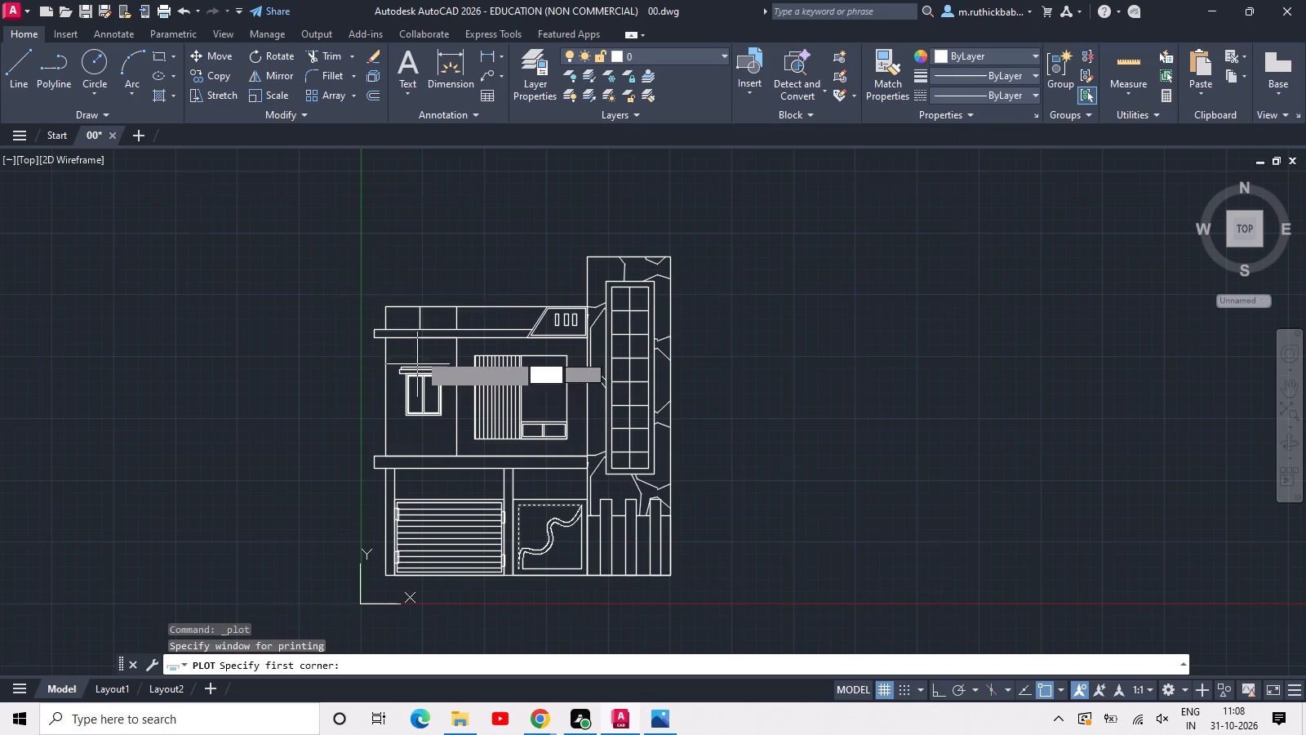
{"action": "left_click", "coordinate": [354, 257]}
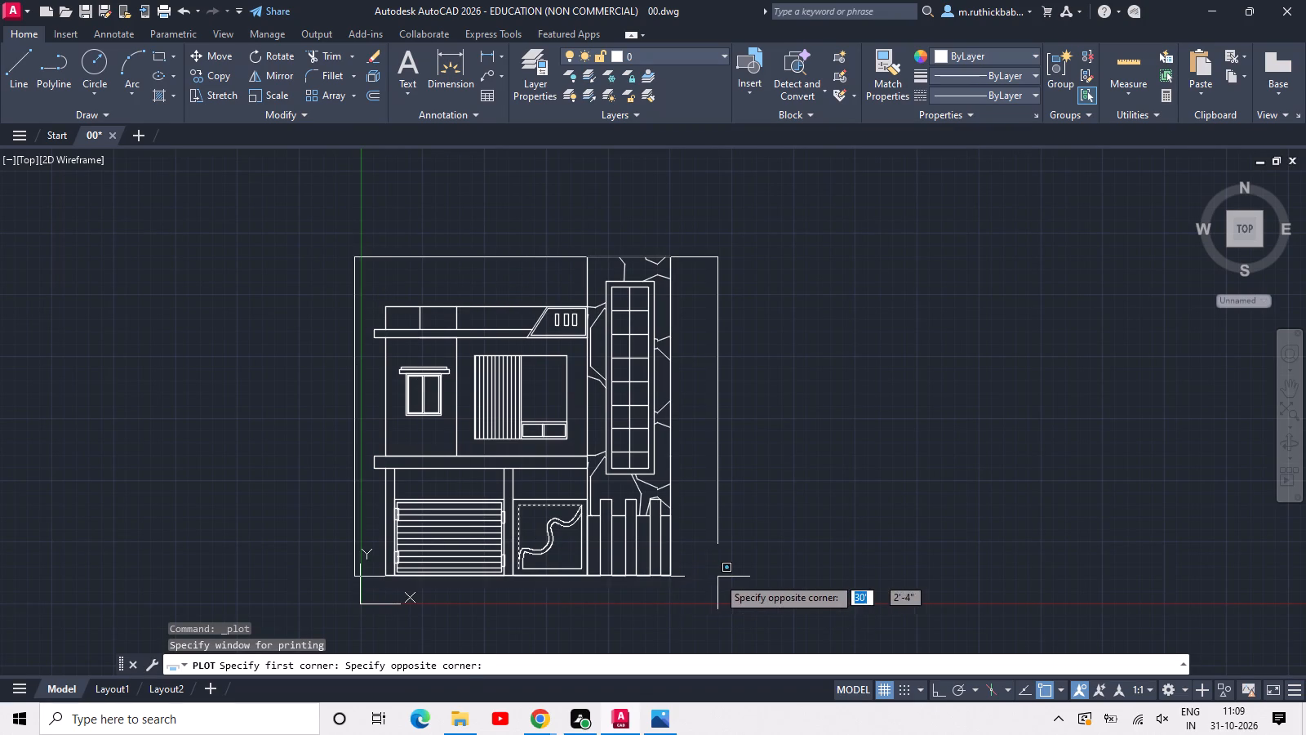
{"action": "left_click", "coordinate": [723, 591]}
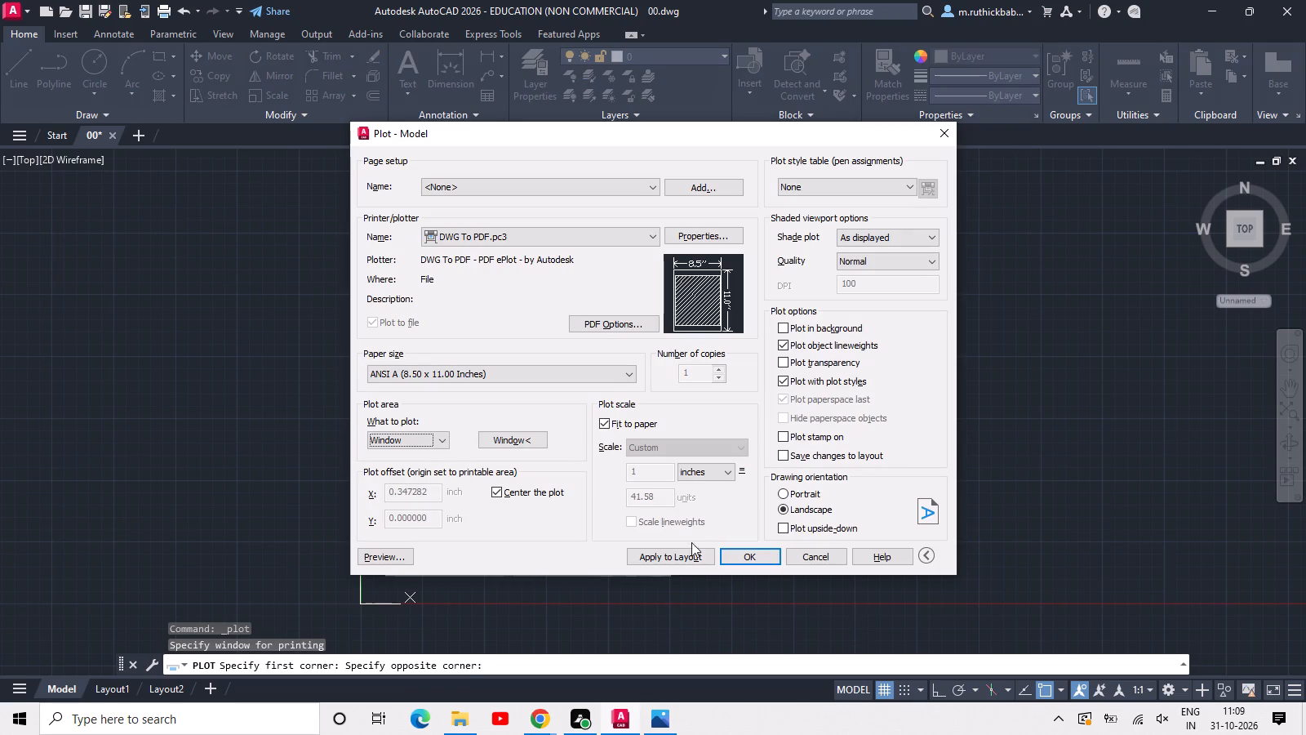
{"action": "left_click", "coordinate": [442, 442]}
{"action": "left_click", "coordinate": [415, 488]}
{"action": "left_click", "coordinate": [506, 437]}
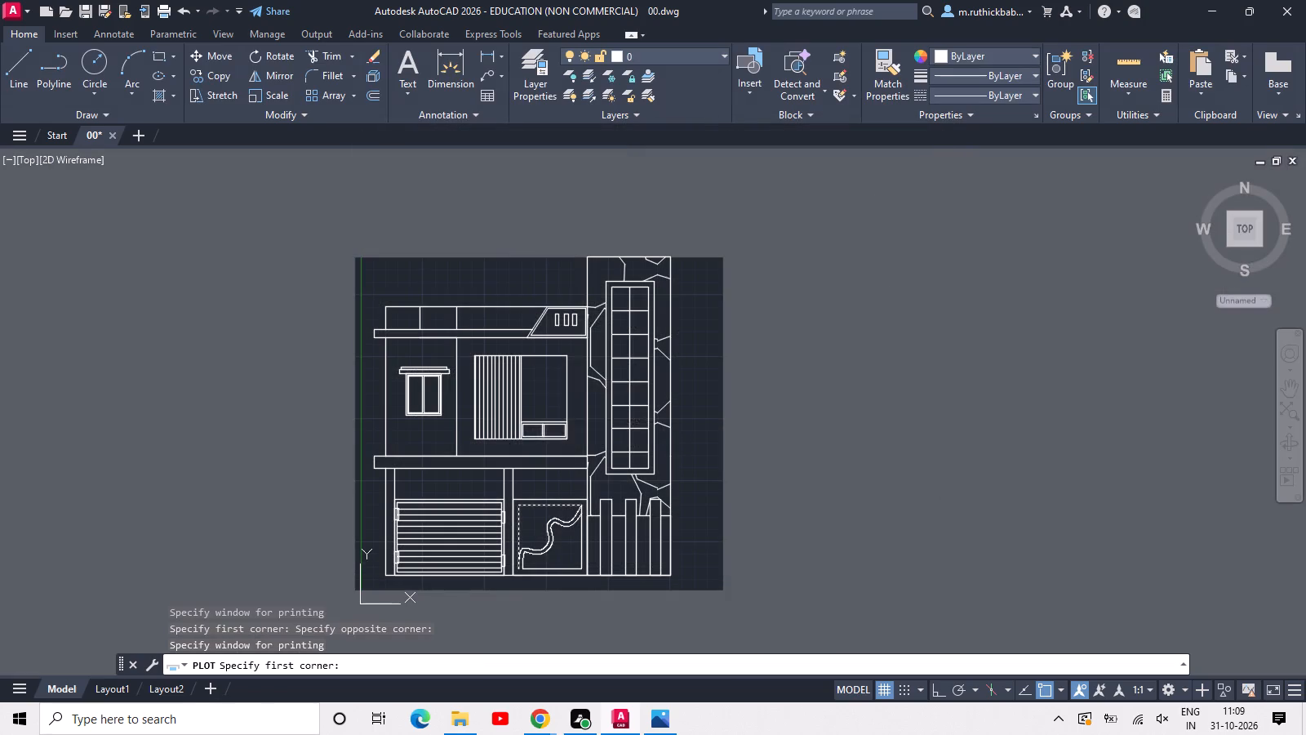
{"action": "left_click", "coordinate": [356, 220]}
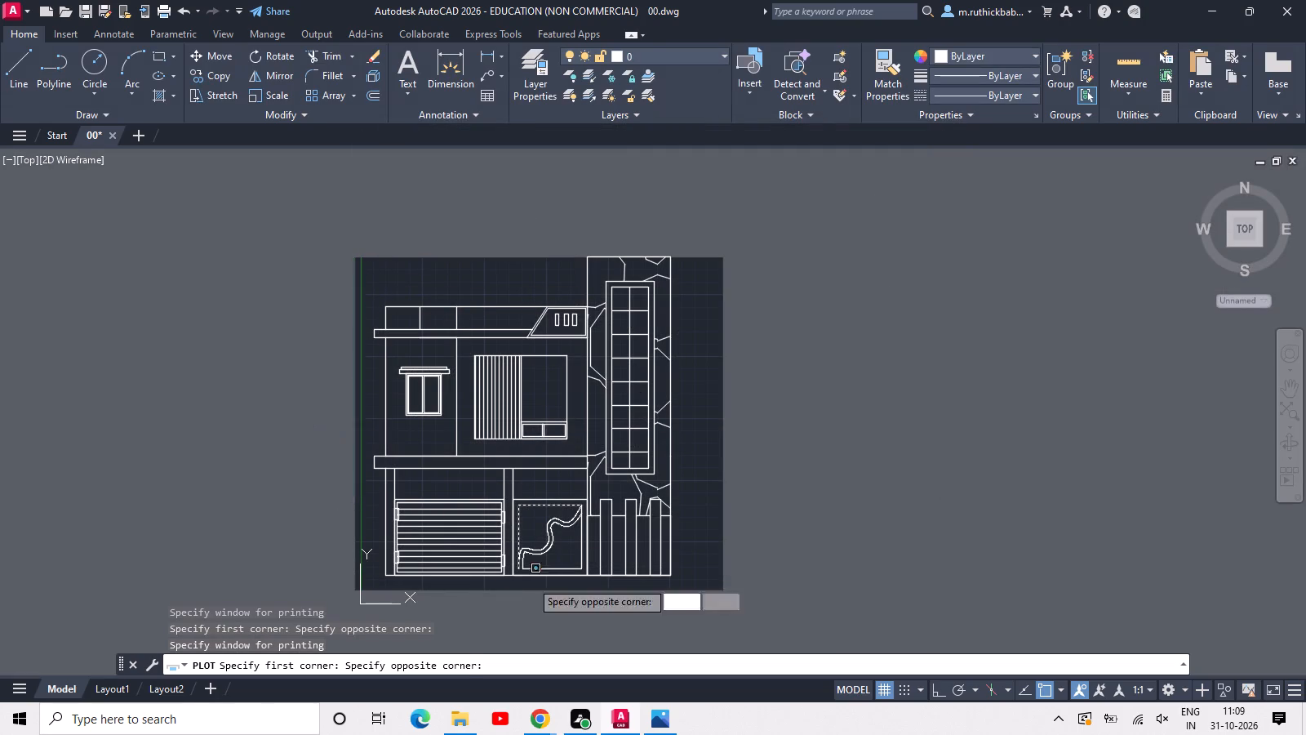
{"action": "left_click", "coordinate": [695, 596]}
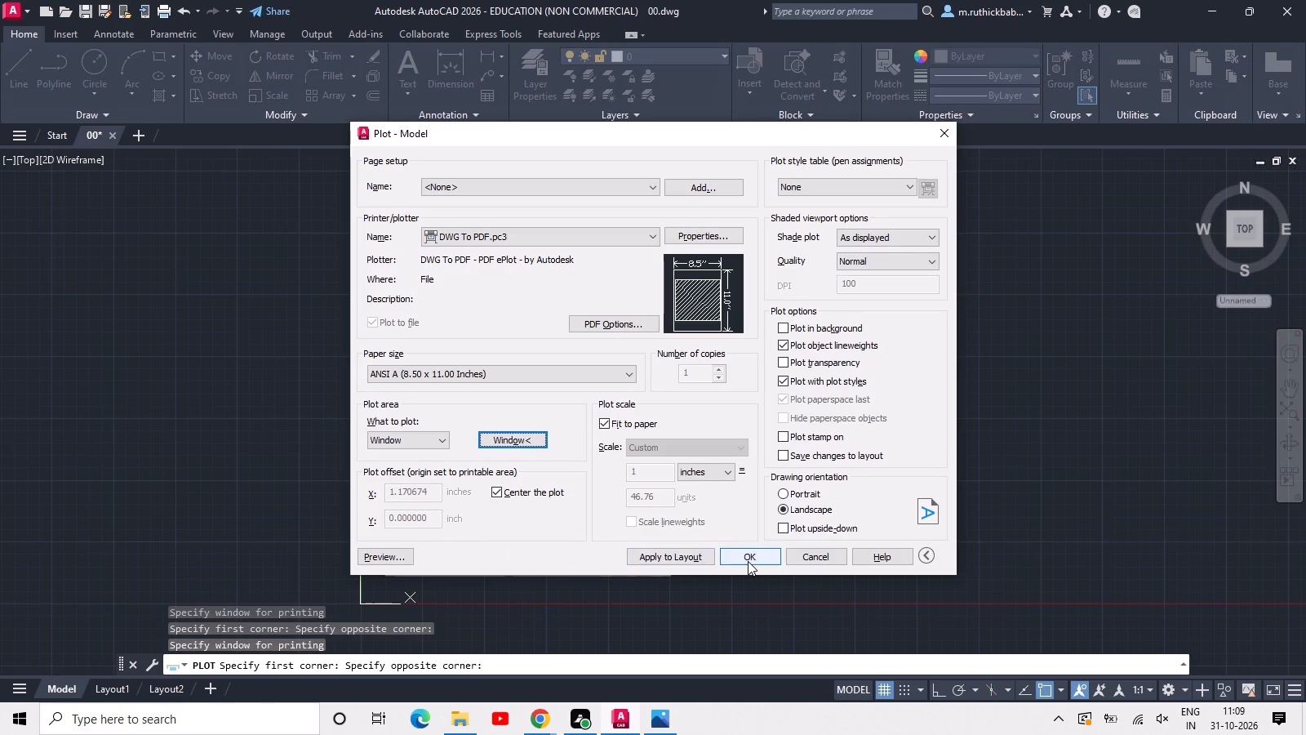
Plot the elevation to 00-Model.pdf in the Documents folder and look over the PDF.
{"action": "left_click", "coordinate": [748, 561]}
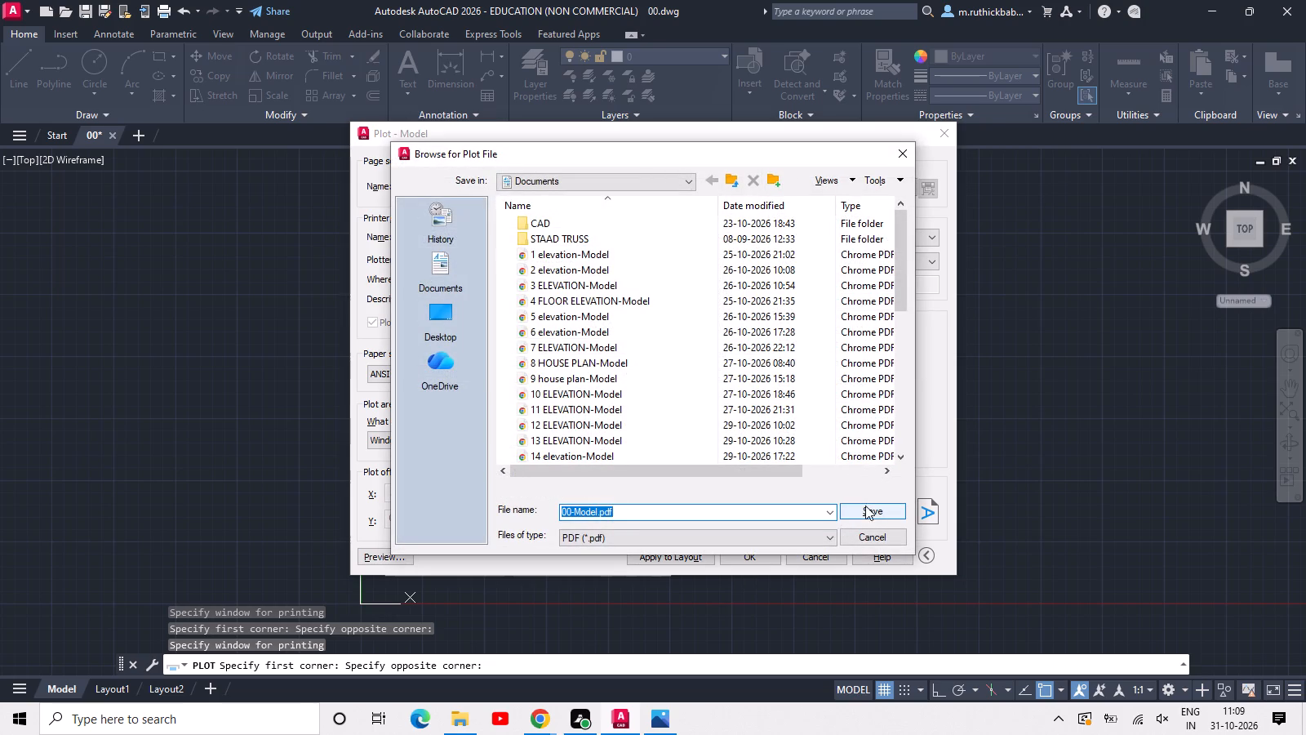
{"action": "left_click", "coordinate": [862, 504]}
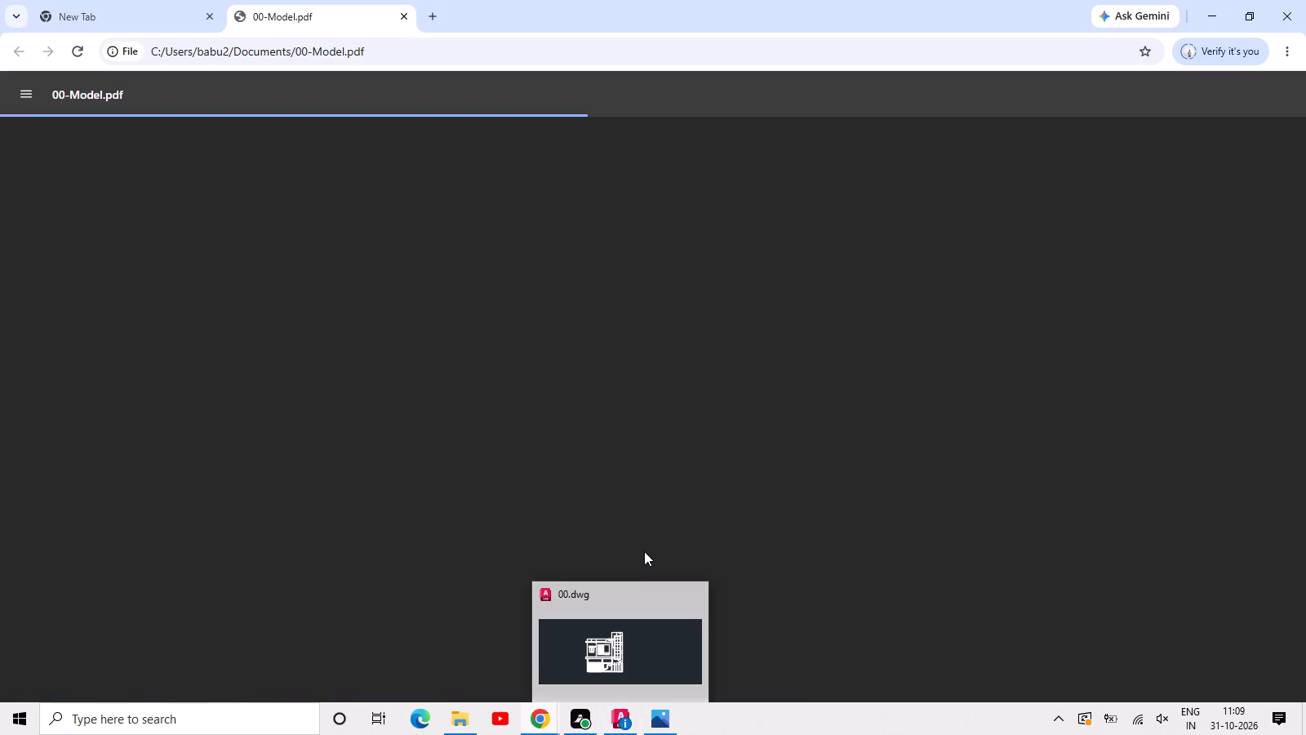
{"action": "scroll", "coordinate": [663, 528], "scroll_direction": "down", "scroll_amount": 3}
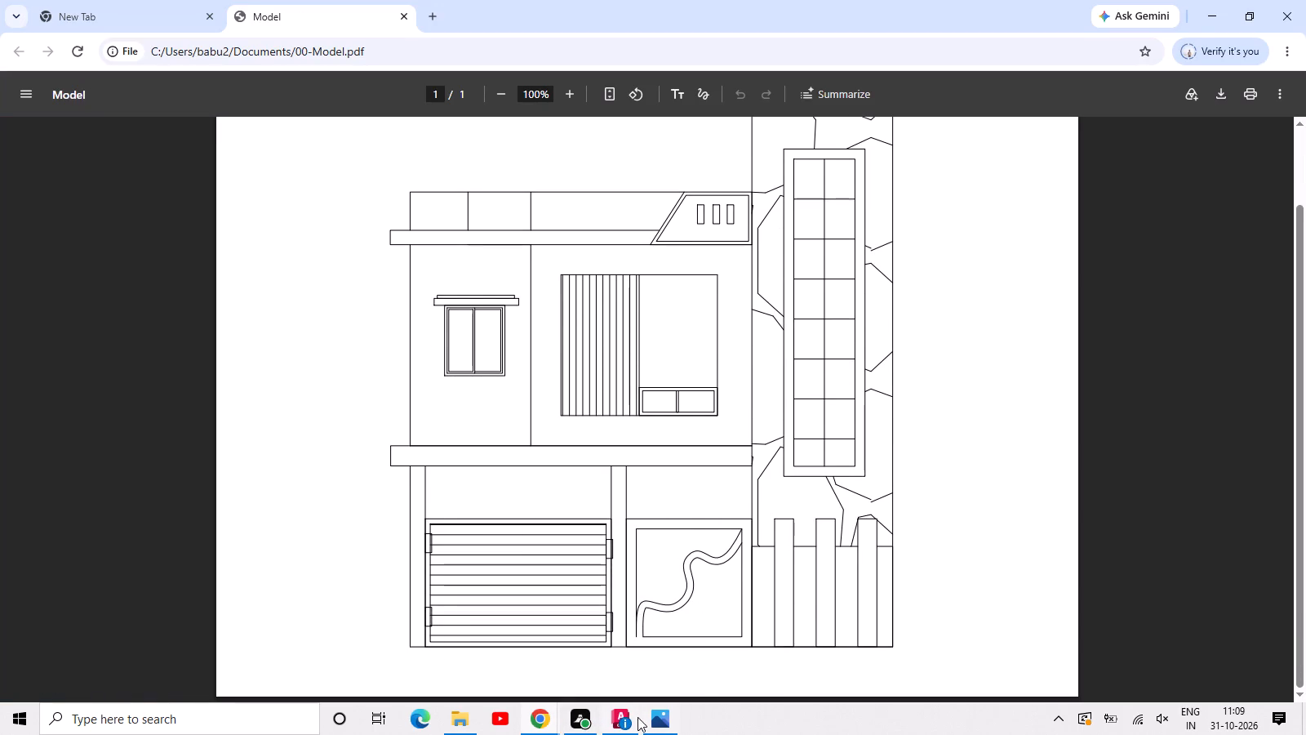